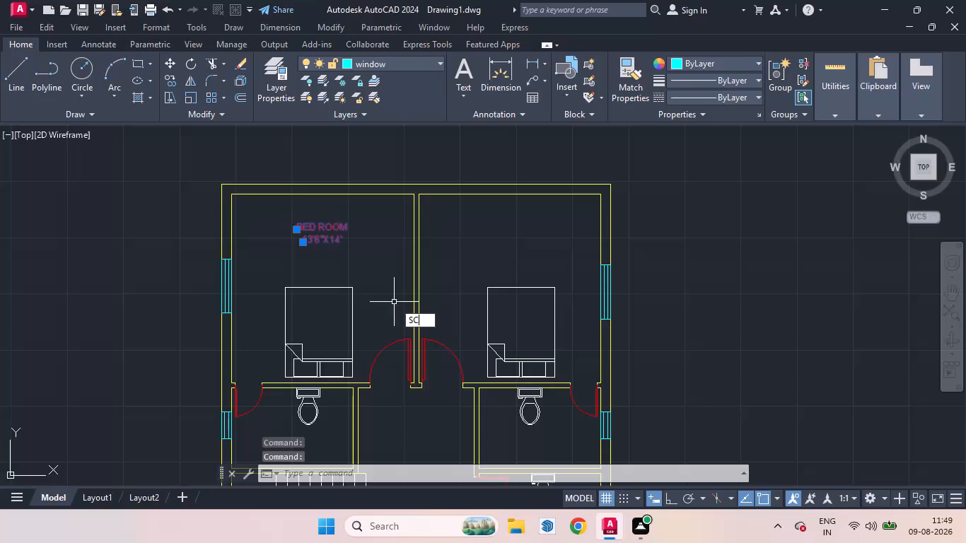
Scale the two-line bedroom label up by a factor of about 1.5 from the start of the BED ROOM text.
key(Return)
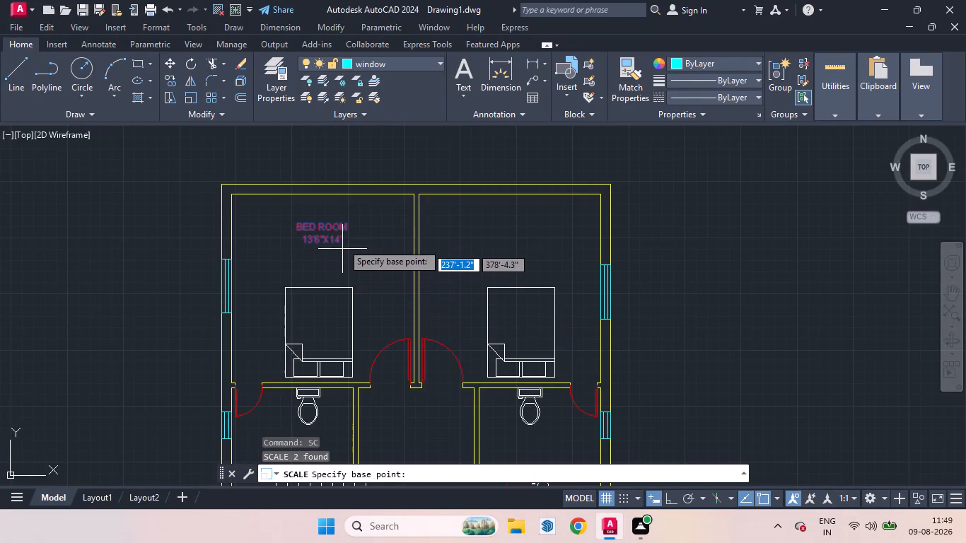
click(296, 226)
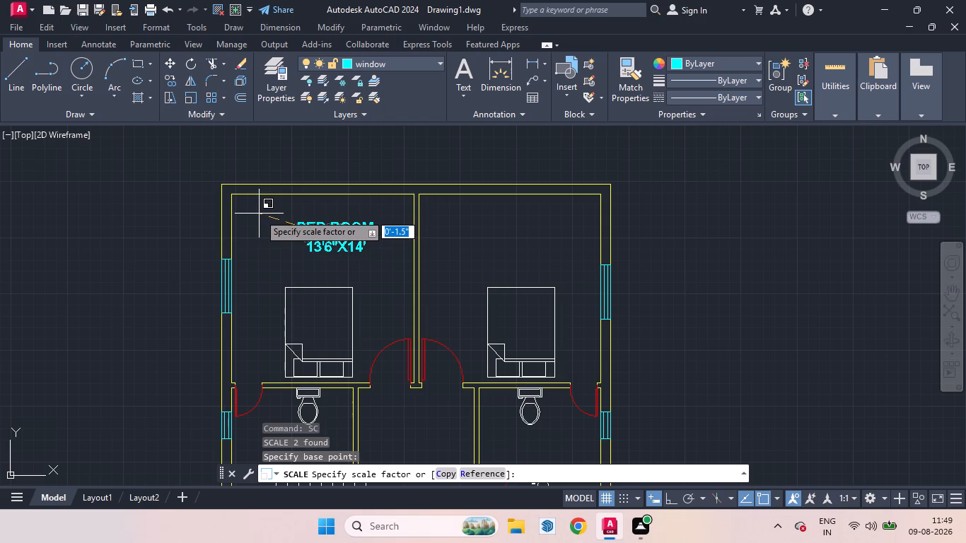
click(259, 214)
scroll(469, 284, down, 2)
scroll(419, 278, up, 3)
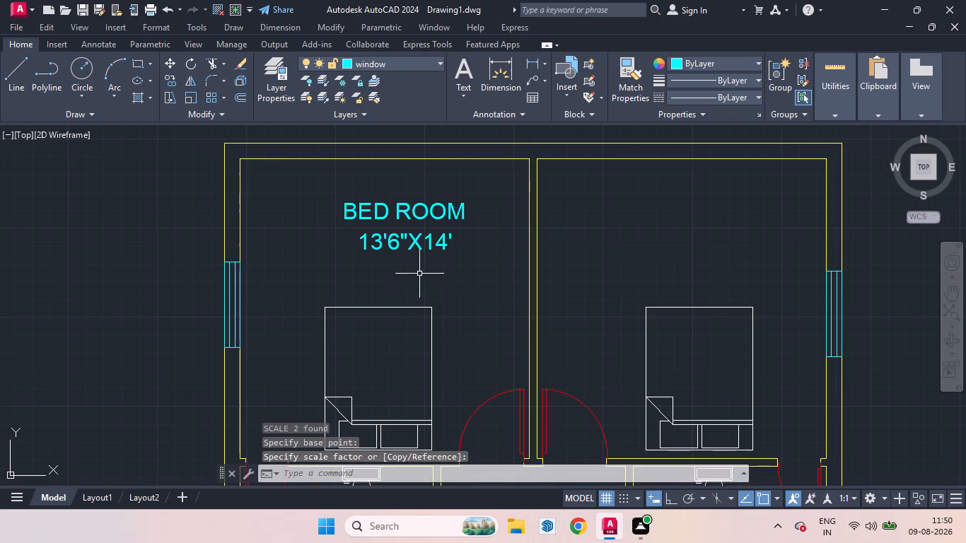
Move both lines of the bedroom label about 1'-3" towards the left outer wall, above the bed.
click(435, 241)
click(423, 215)
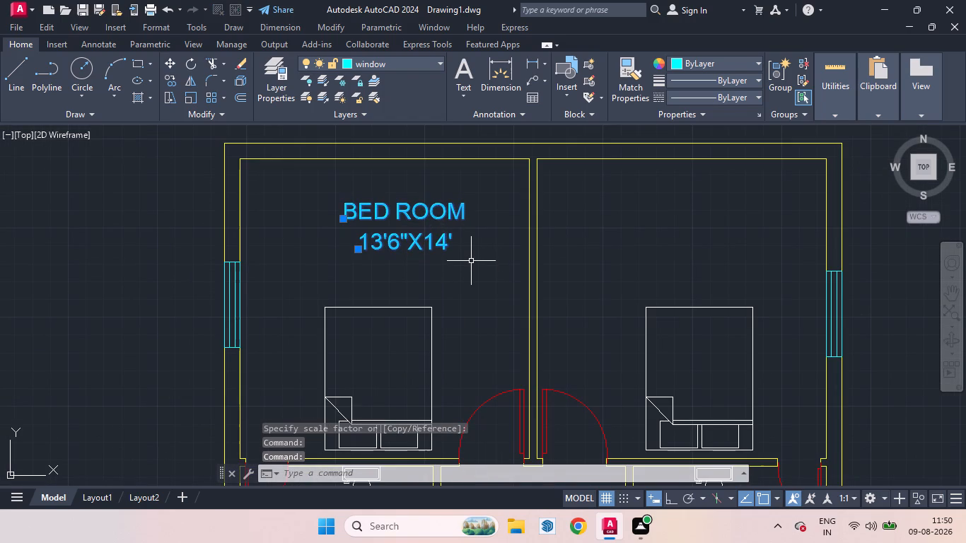
key(m)
key(Return)
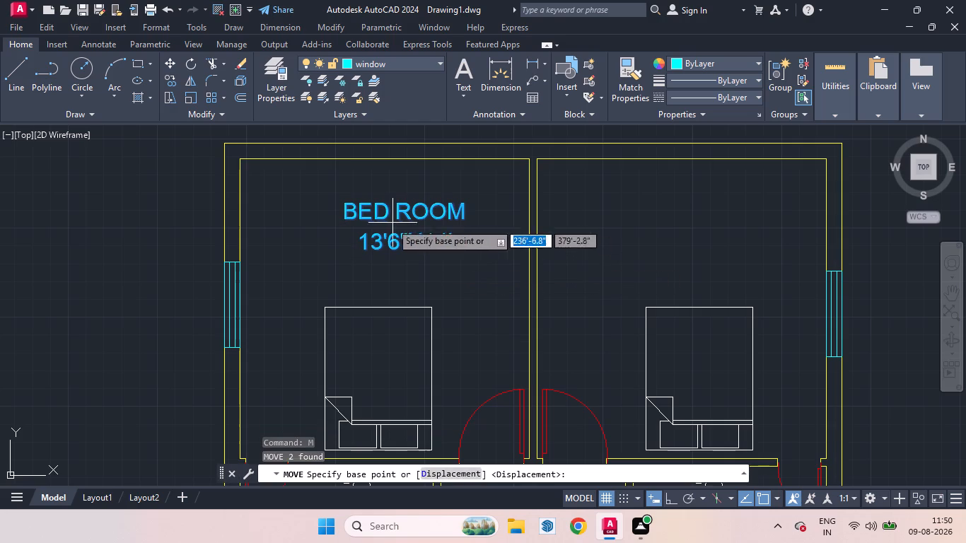
click(392, 197)
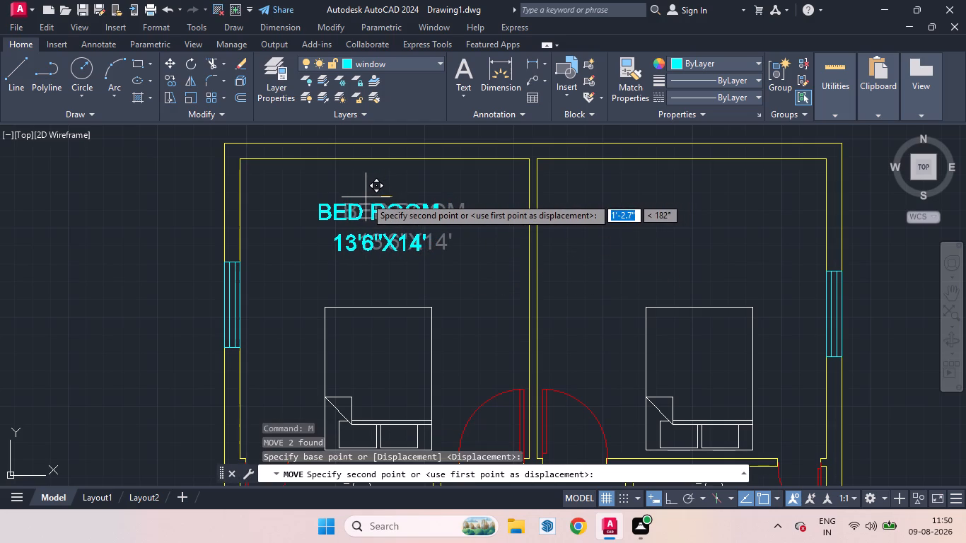
click(366, 197)
With both bedroom label lines selected, set the doors layer's colour to index colour 10 (red).
click(391, 211)
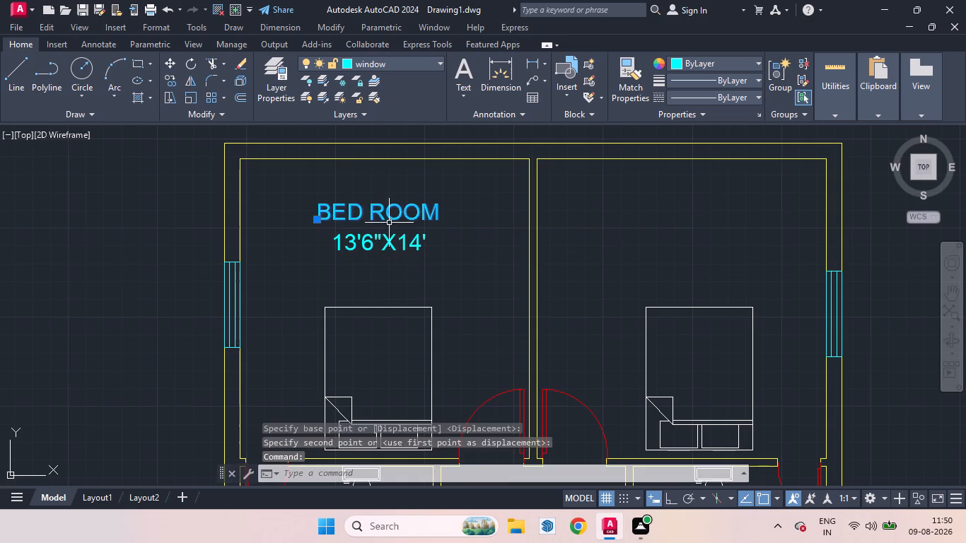
click(387, 245)
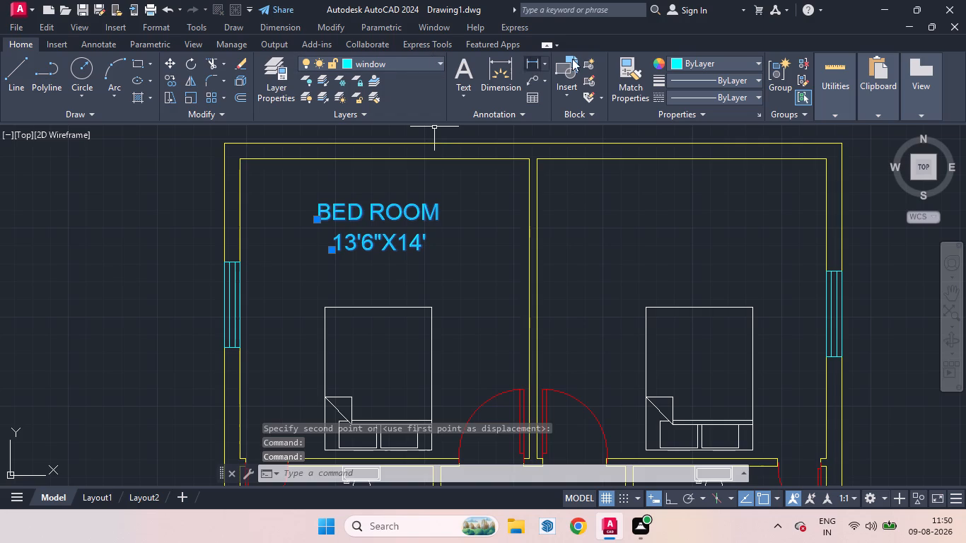
click(442, 66)
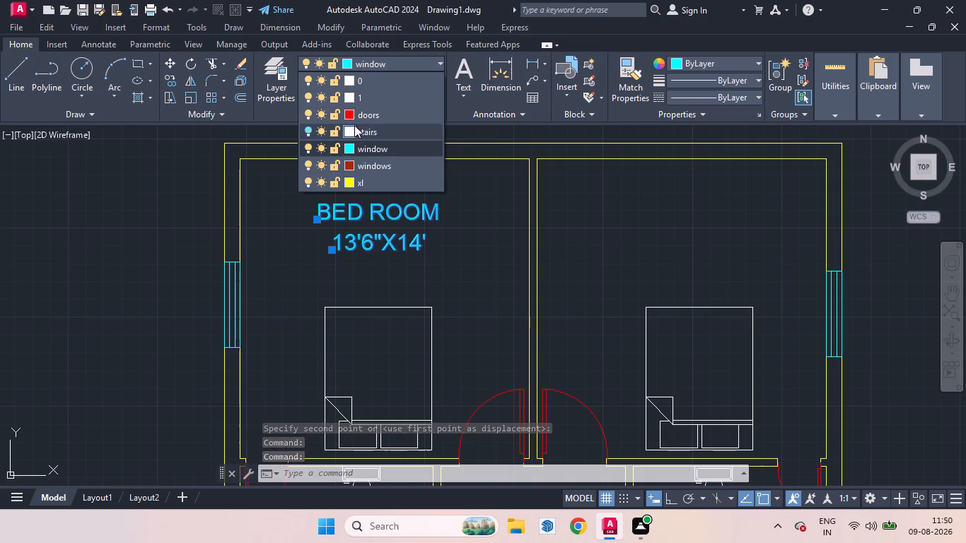
click(350, 114)
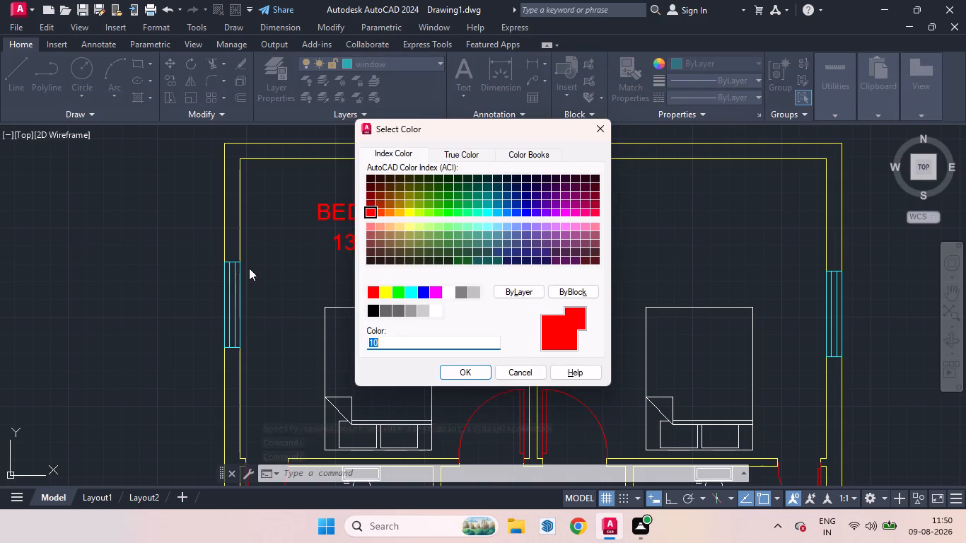
click(465, 369)
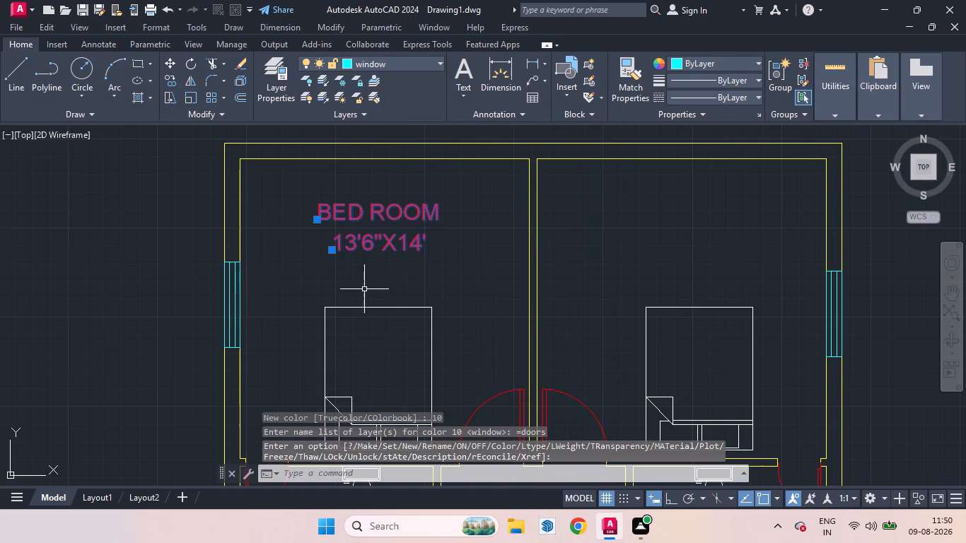
key(Escape)
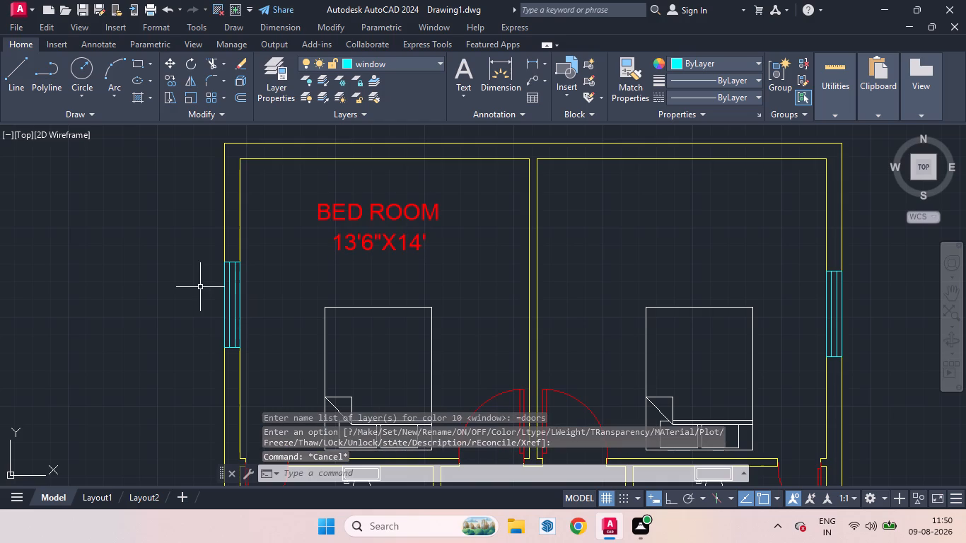
Copy both lines of the bedroom label horizontally about 15'-3" into the right bedroom with Ortho on.
scroll(166, 279, down, 3)
scroll(199, 290, up, 3)
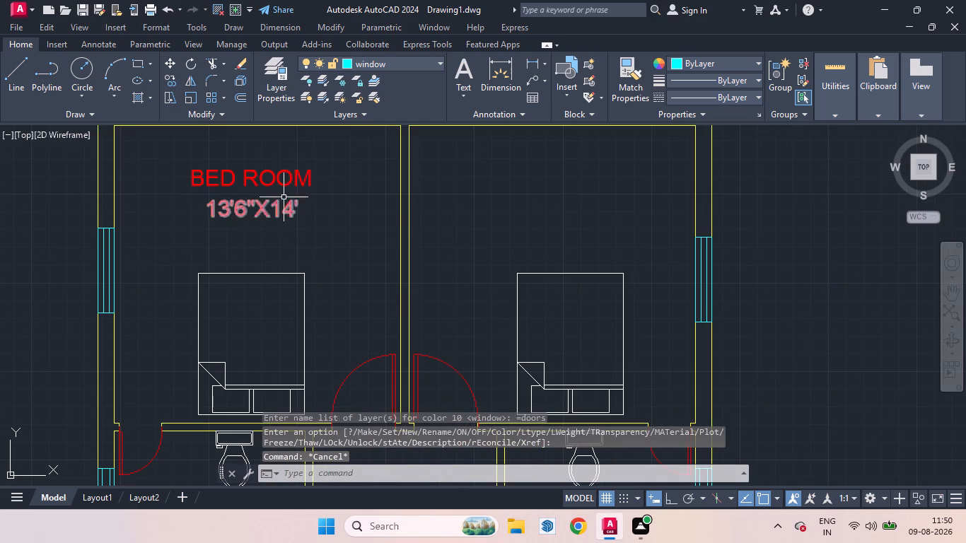
click(255, 175)
click(260, 205)
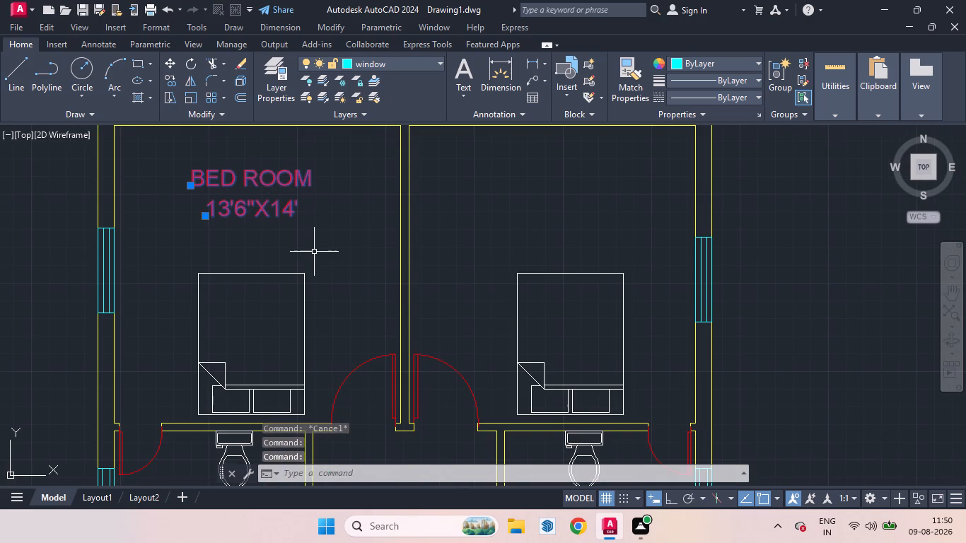
text(CO)
key(Return)
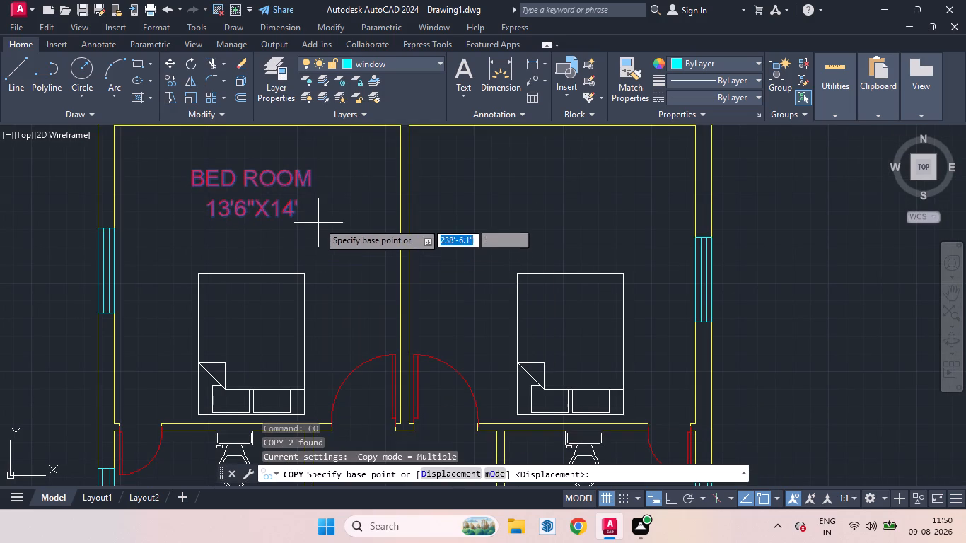
click(322, 205)
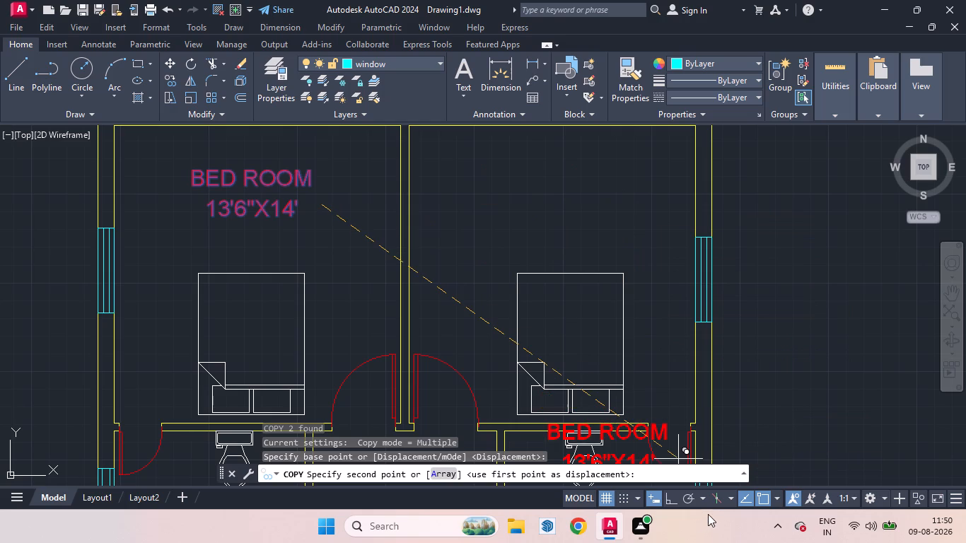
click(674, 498)
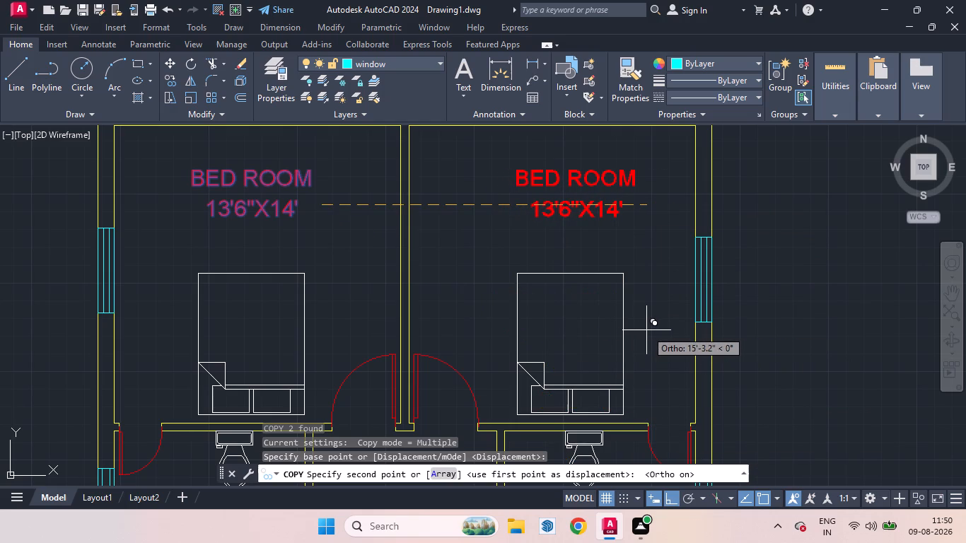
click(646, 330)
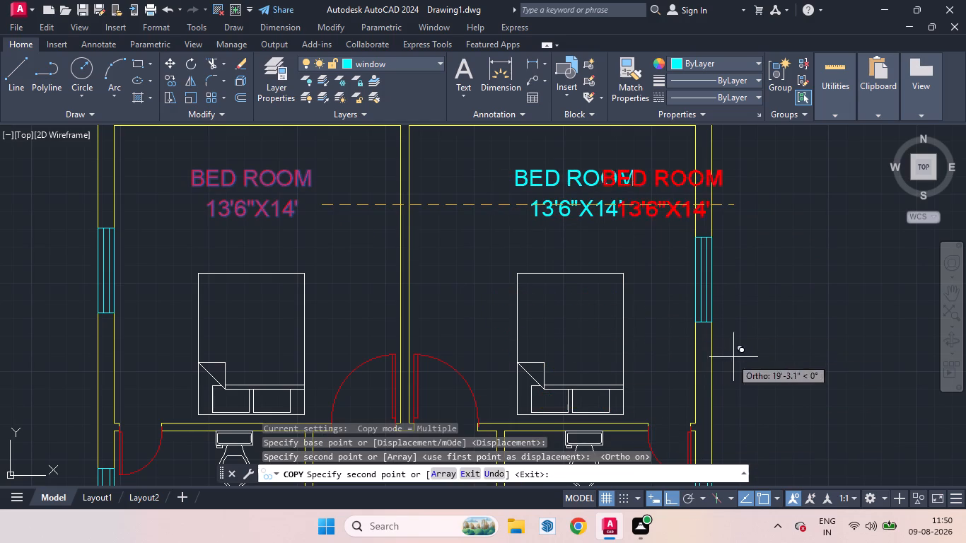
key(Escape)
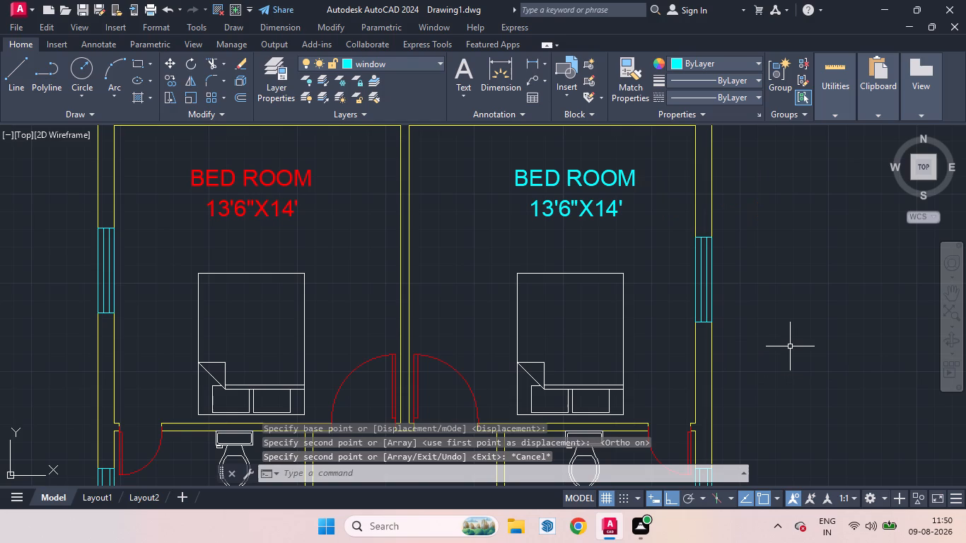
Make doors the current layer.
click(431, 64)
click(384, 117)
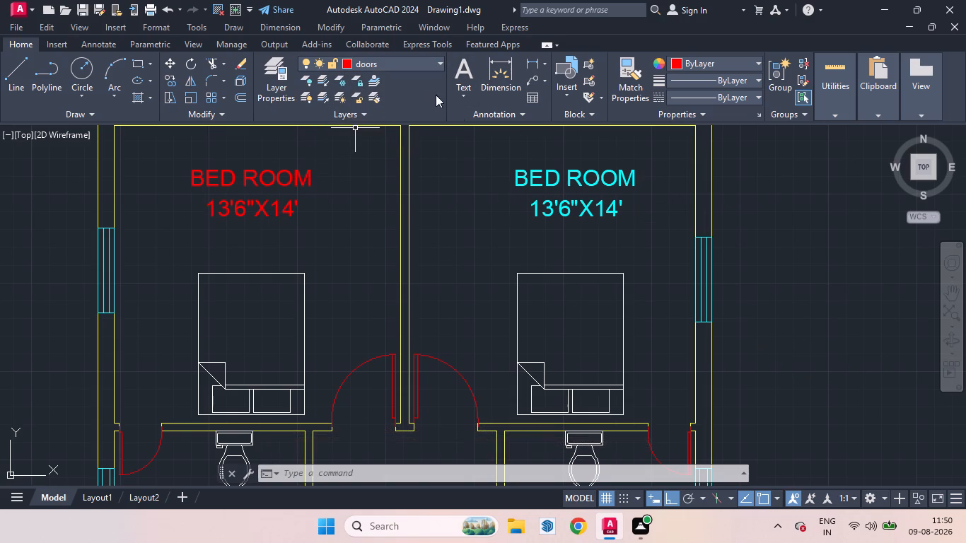
Assign the right bedroom's BED ROOM and 13'6"X14' text lines to the doors layer.
click(566, 172)
click(533, 181)
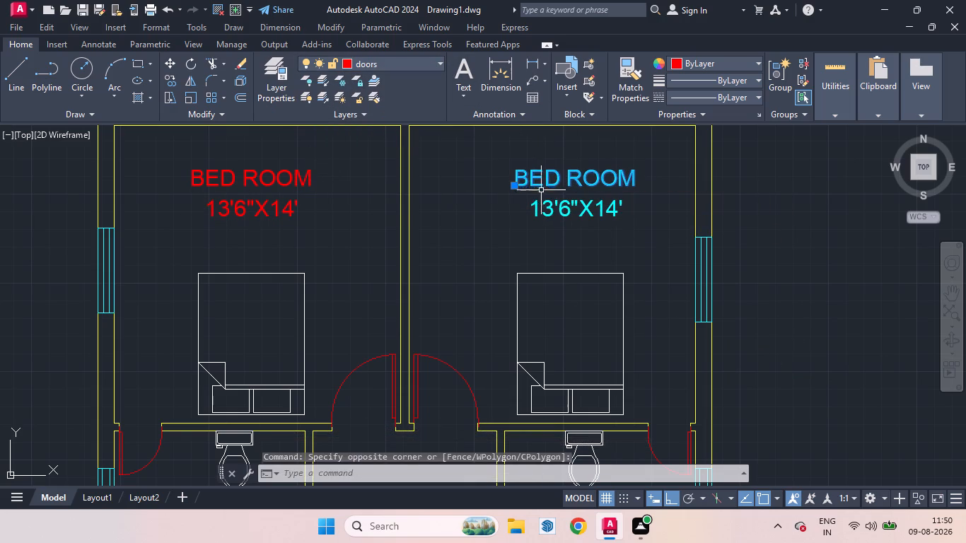
click(566, 216)
click(433, 65)
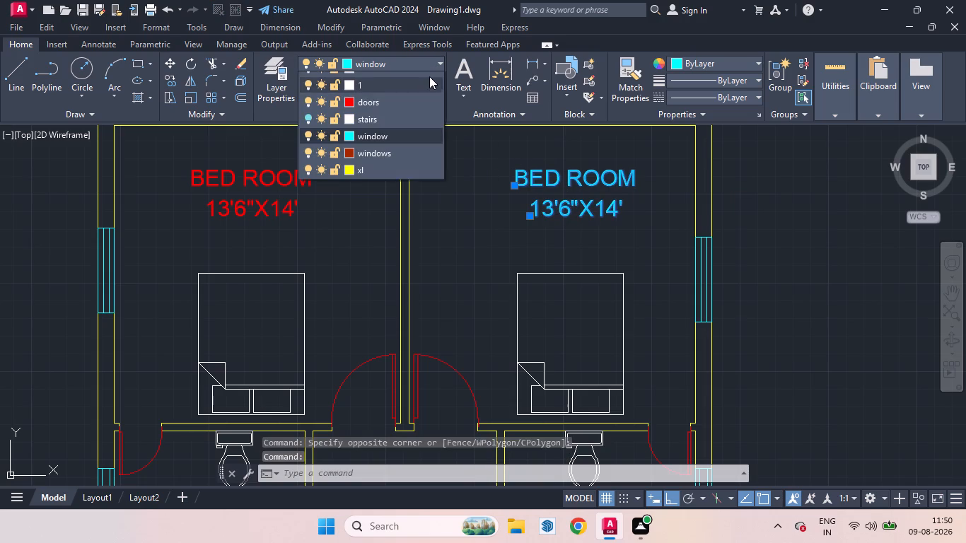
click(385, 117)
scroll(632, 219, down, 2)
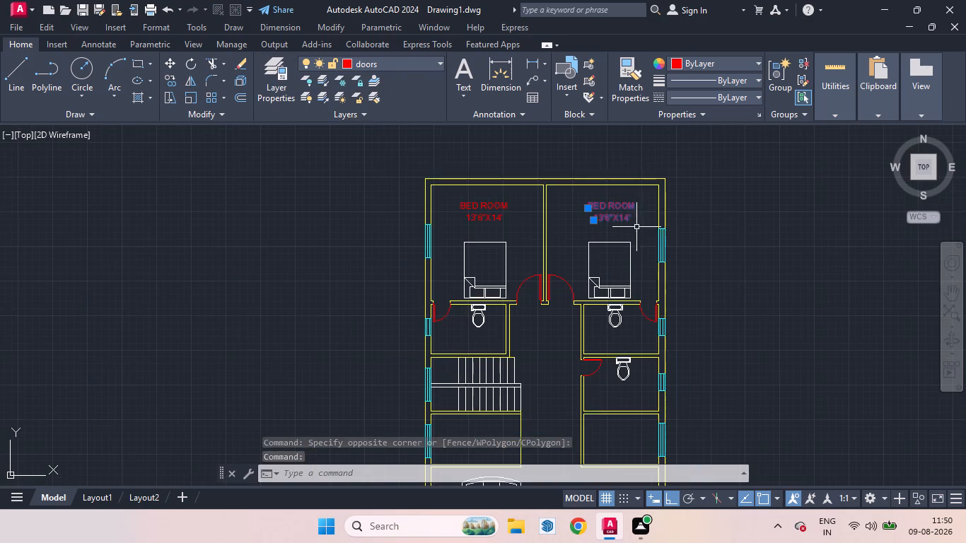
key(Escape)
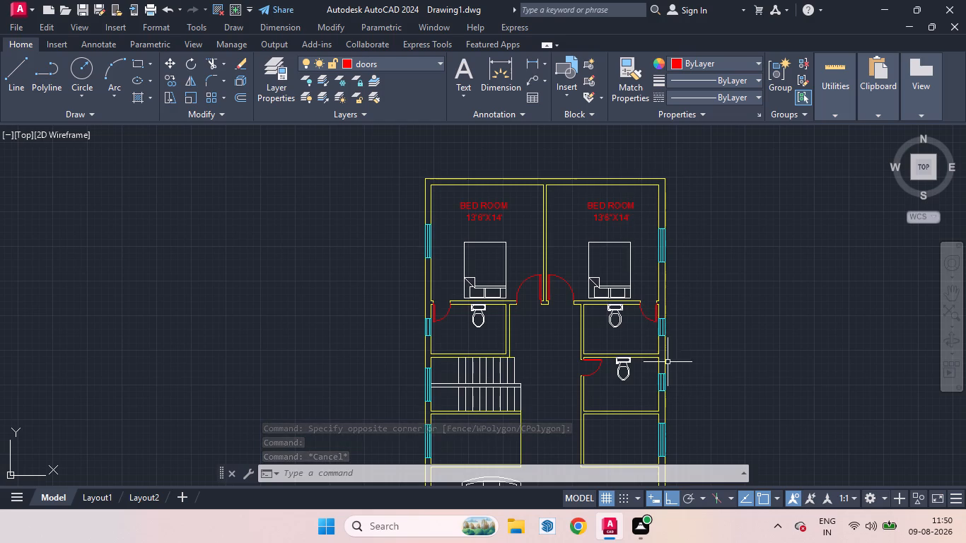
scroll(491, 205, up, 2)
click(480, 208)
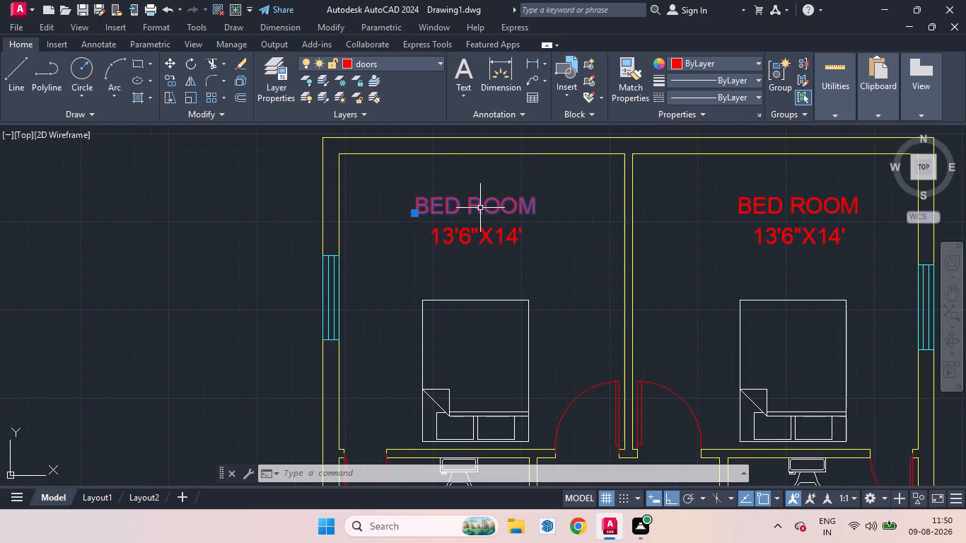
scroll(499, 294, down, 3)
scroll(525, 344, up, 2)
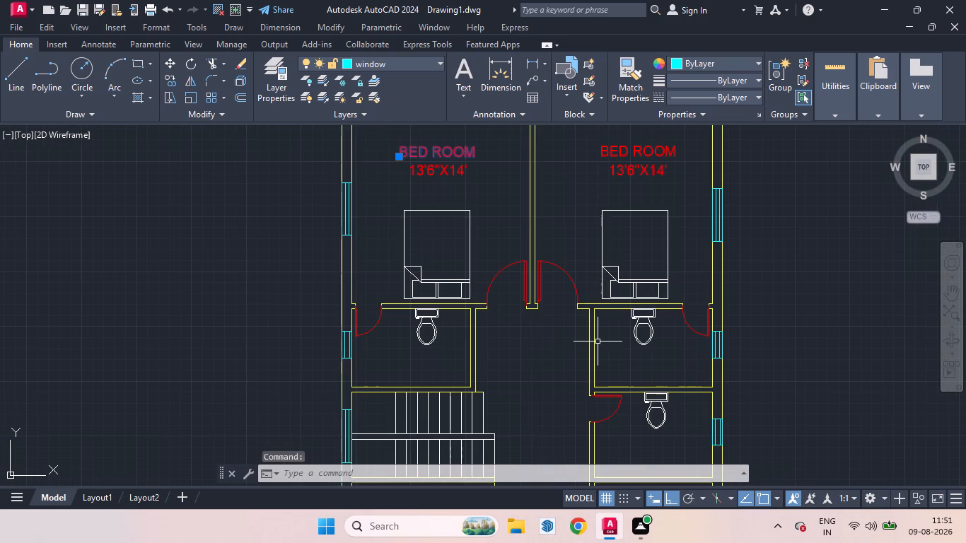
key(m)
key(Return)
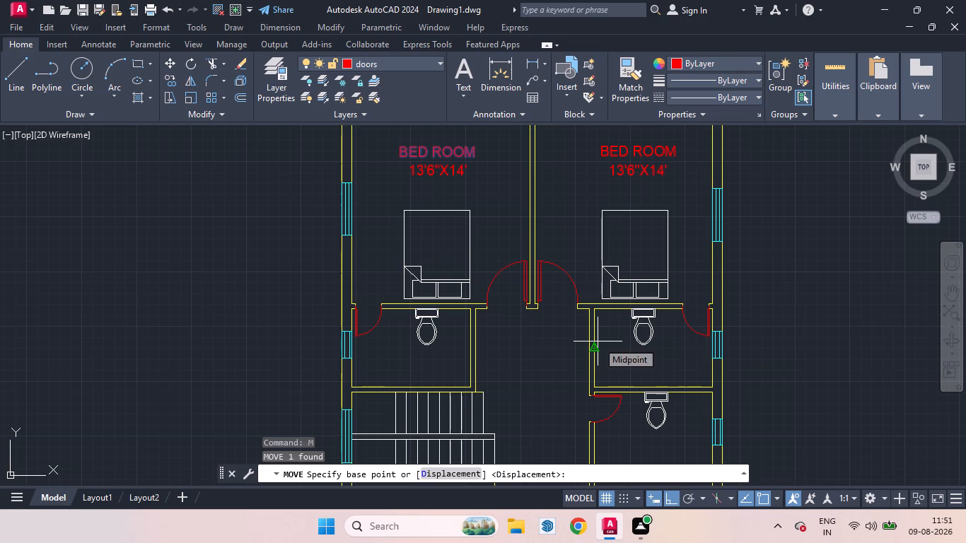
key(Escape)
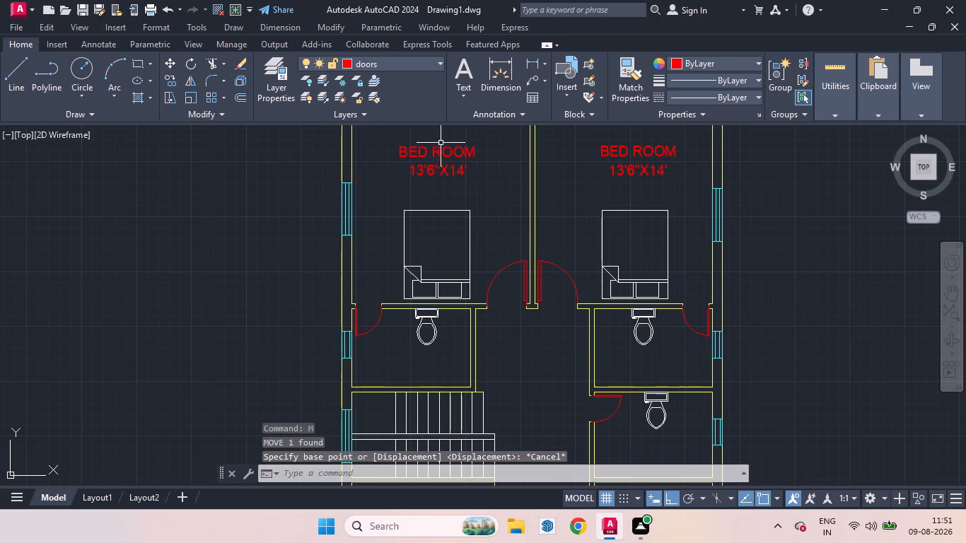
With Ortho off, copy the left bedroom's BED ROOM text below the WC in the toilets adjoining the left and right bedrooms.
click(437, 147)
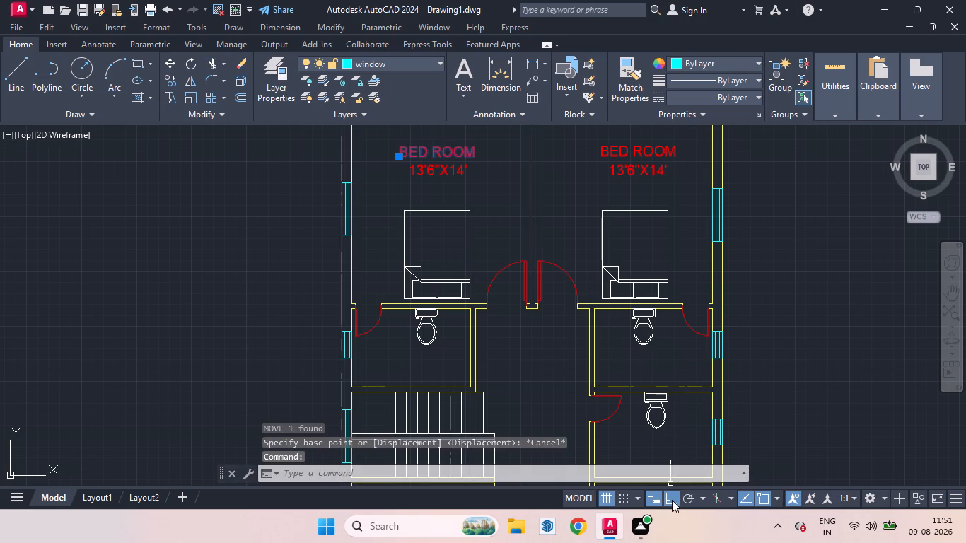
click(672, 500)
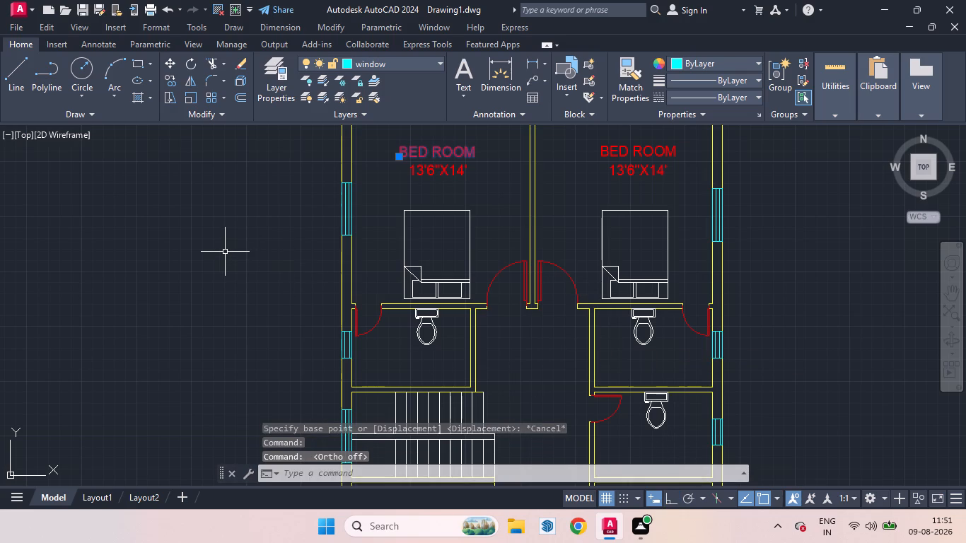
text(CO)
key(Return)
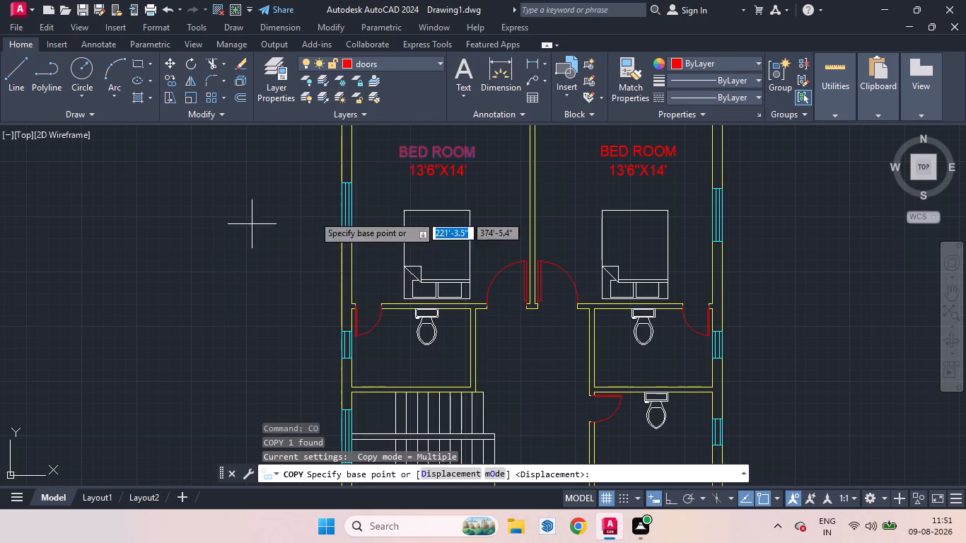
click(416, 146)
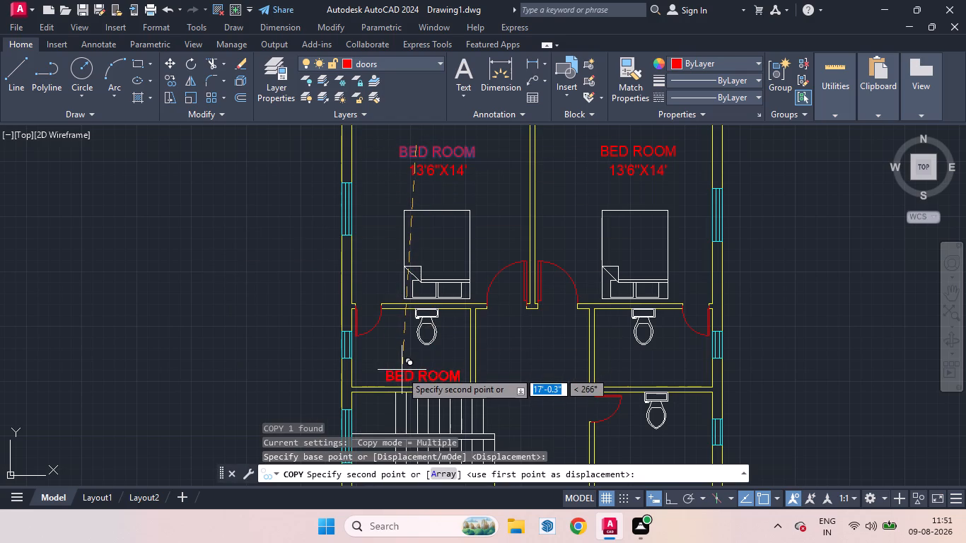
scroll(394, 374, up, 2)
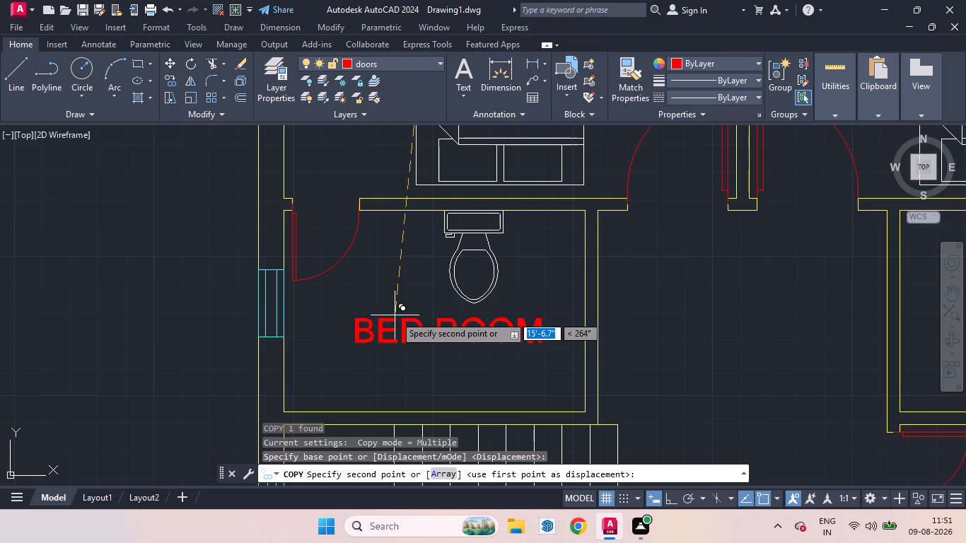
click(395, 324)
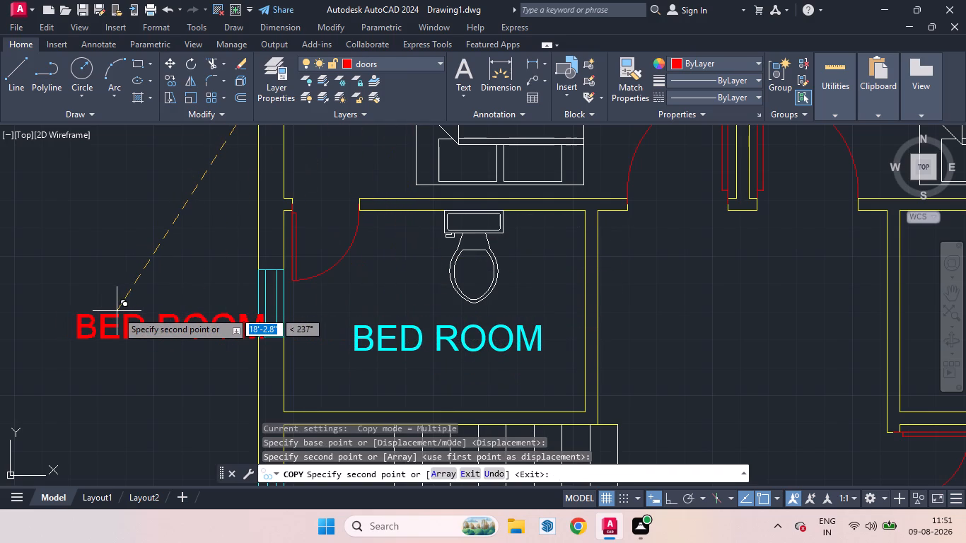
scroll(117, 313, down, 2)
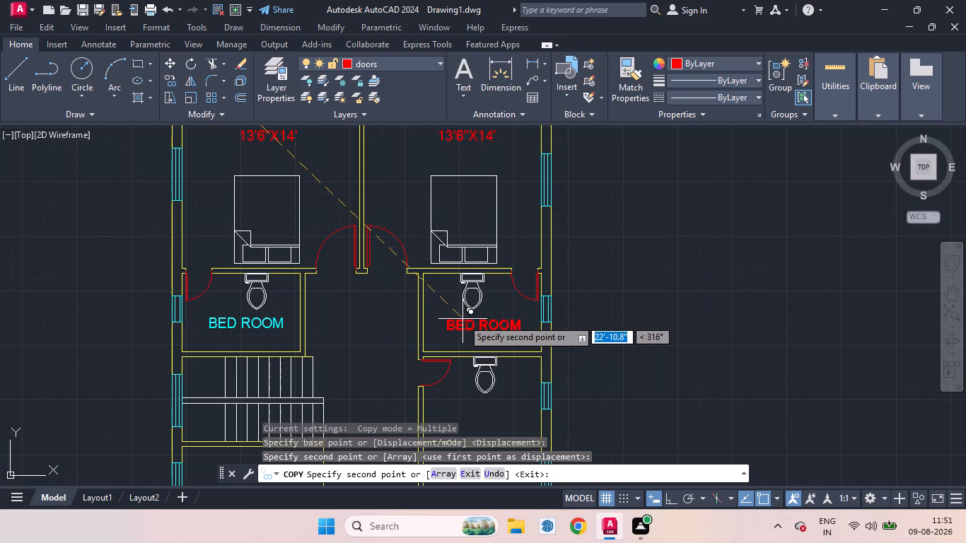
click(462, 319)
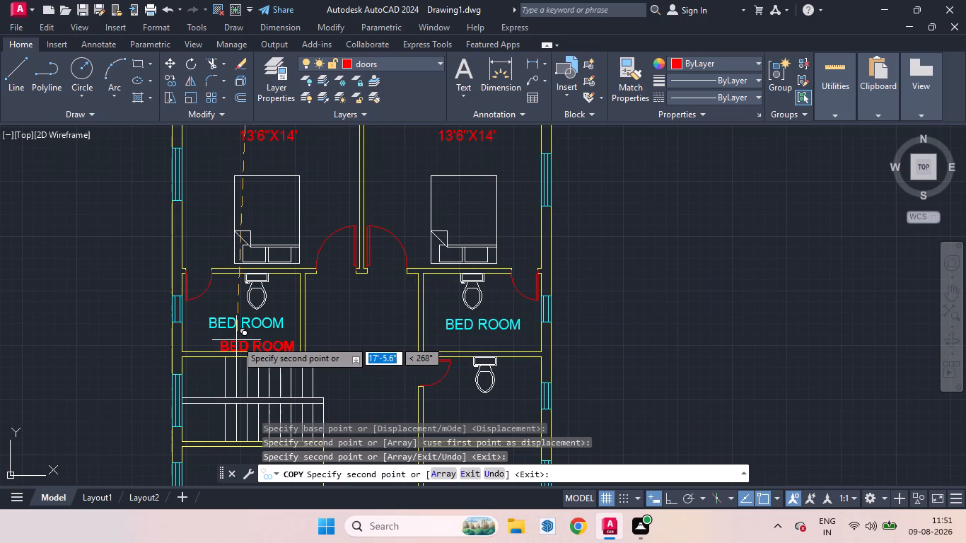
key(Escape)
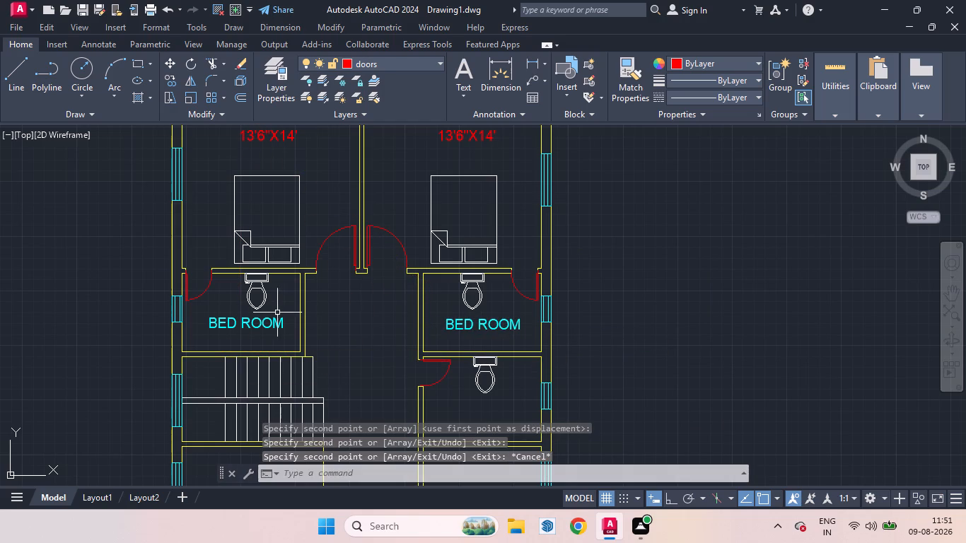
Assign both copied BED ROOM texts in the two toilets to the doors layer.
click(277, 318)
click(438, 63)
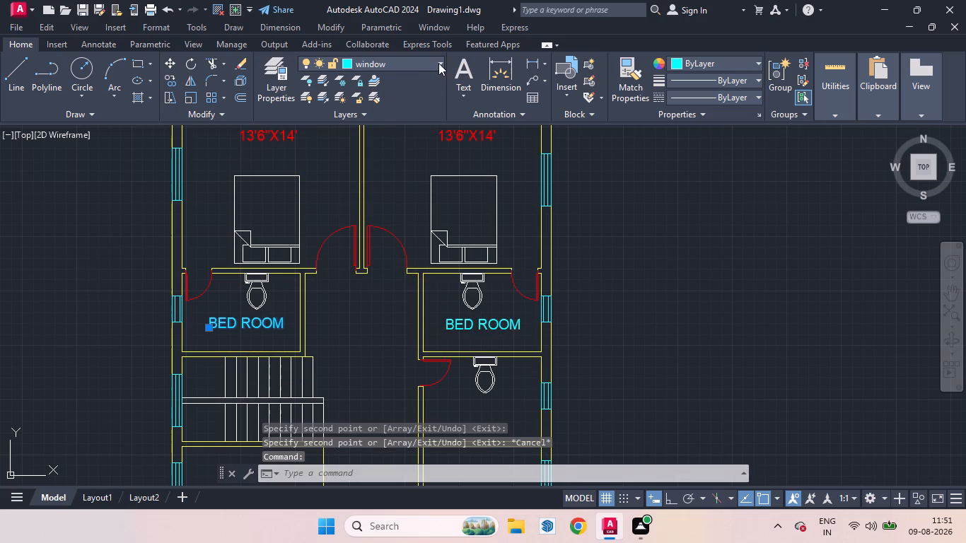
click(367, 112)
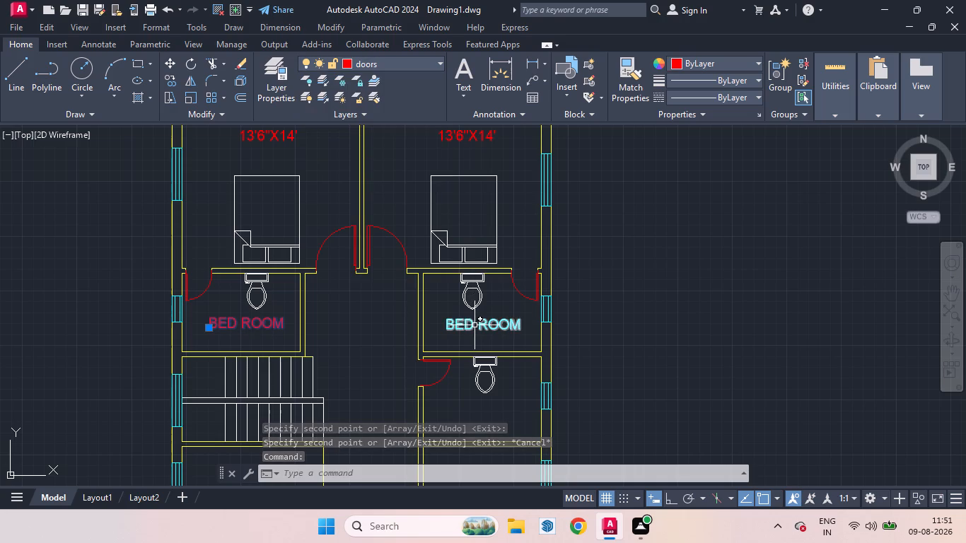
click(475, 325)
click(440, 63)
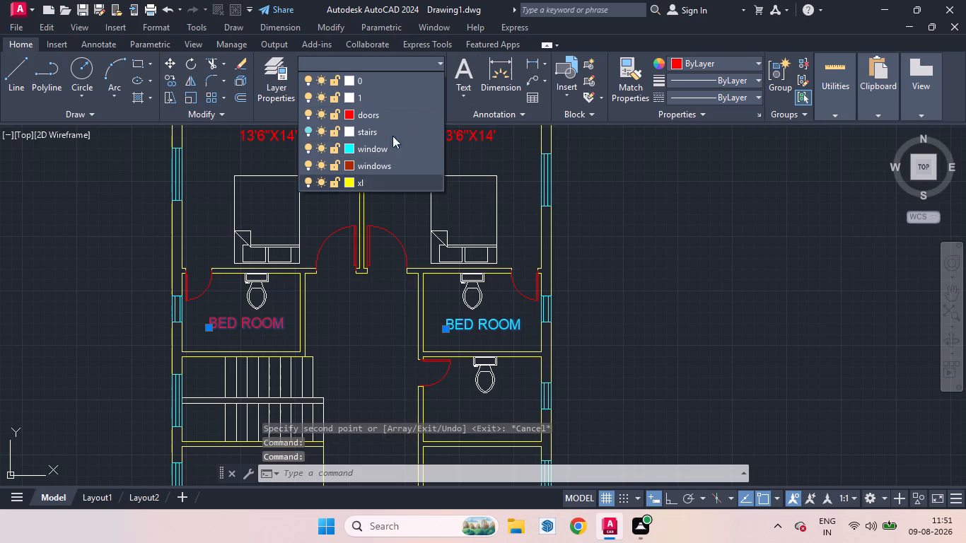
click(382, 115)
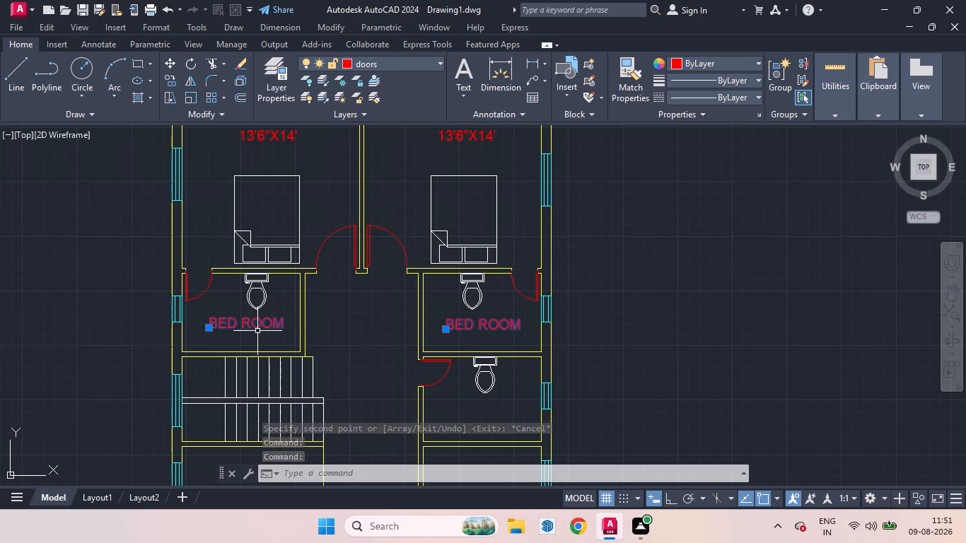
Change the copied text in the left toilet to TOILET.
text(TED)
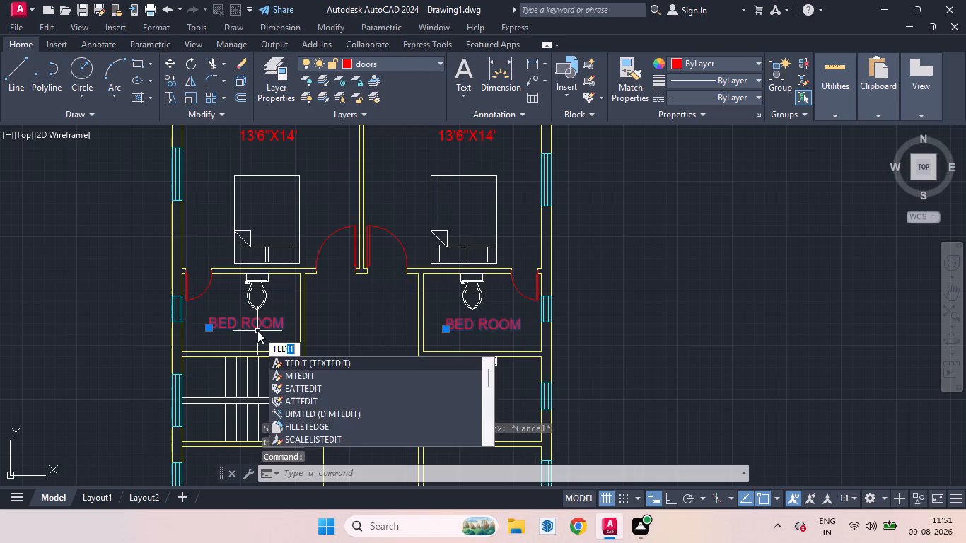
key(Return)
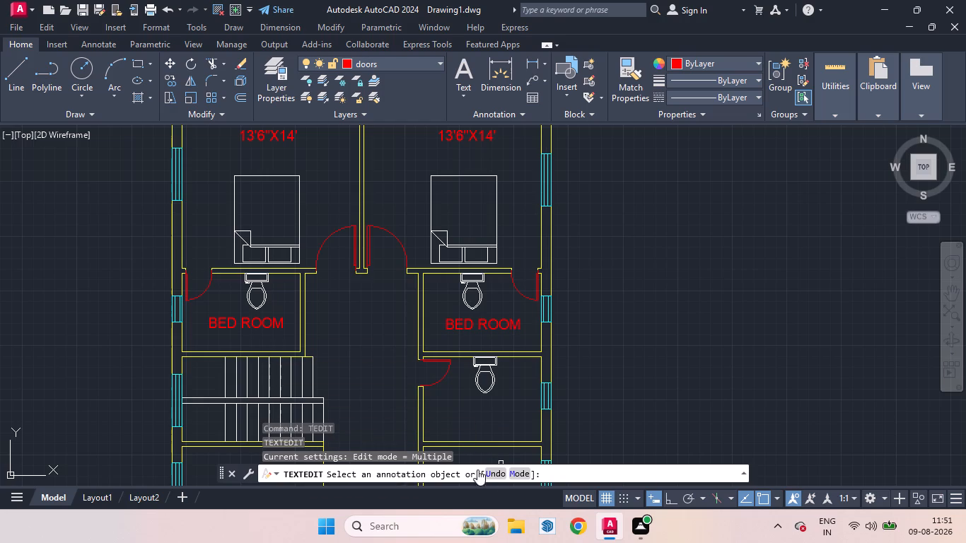
click(237, 323)
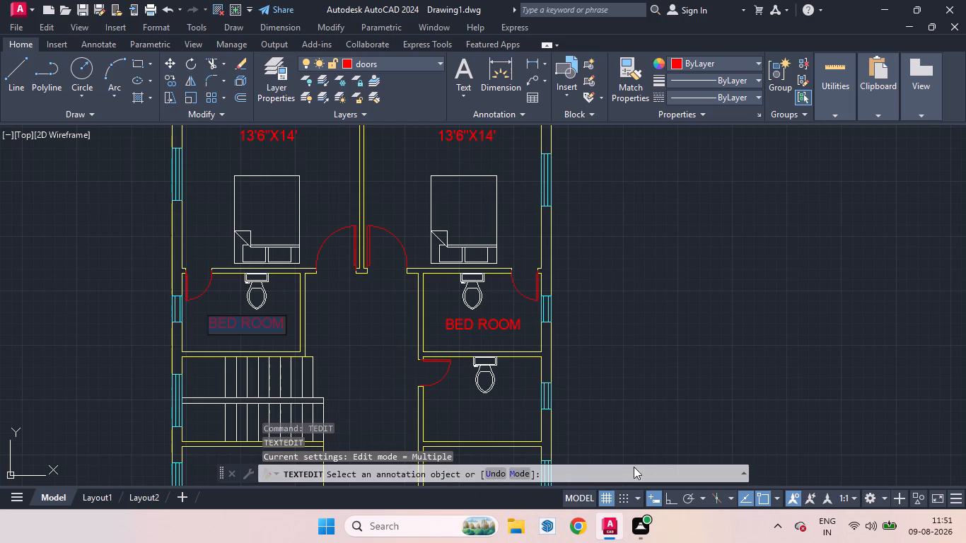
key(BackSpace)
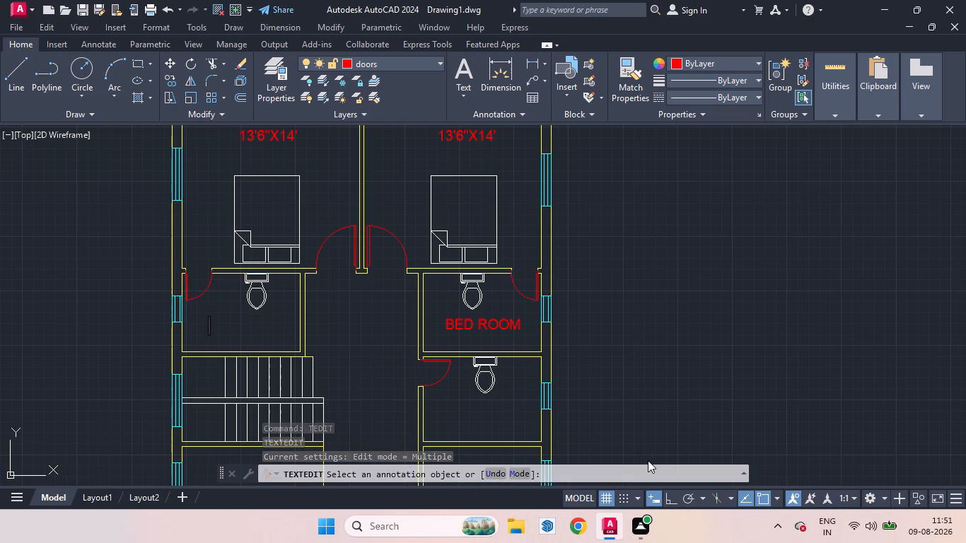
text(TOI)
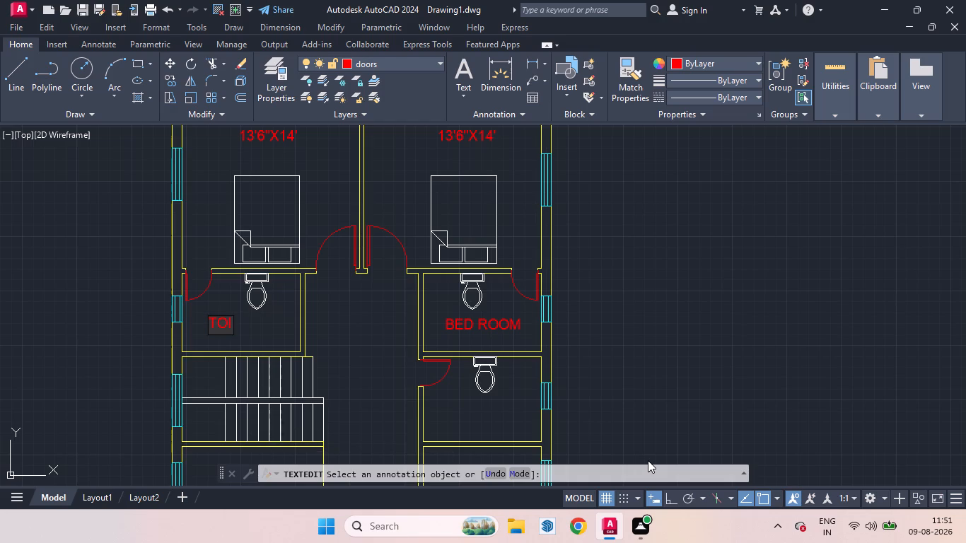
text(LET)
key(Return)
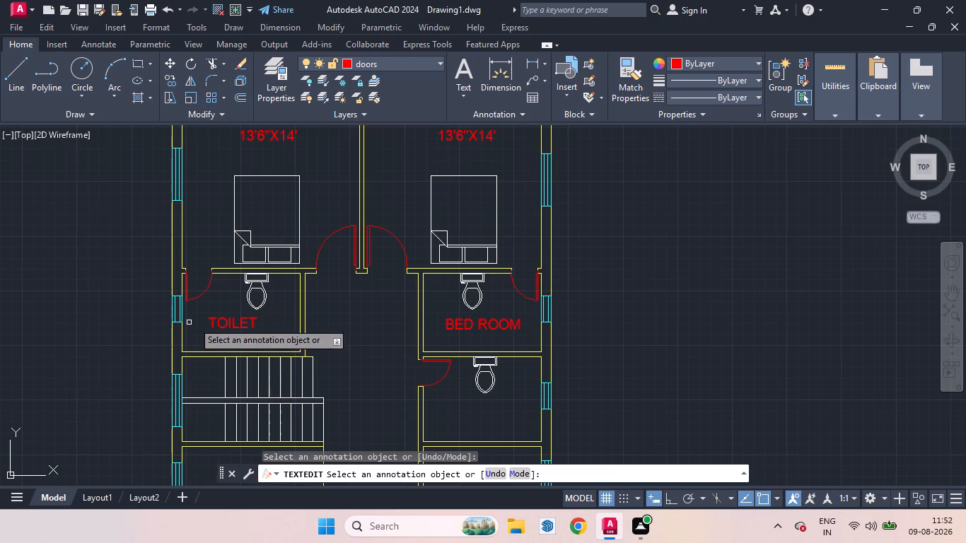
click(251, 321)
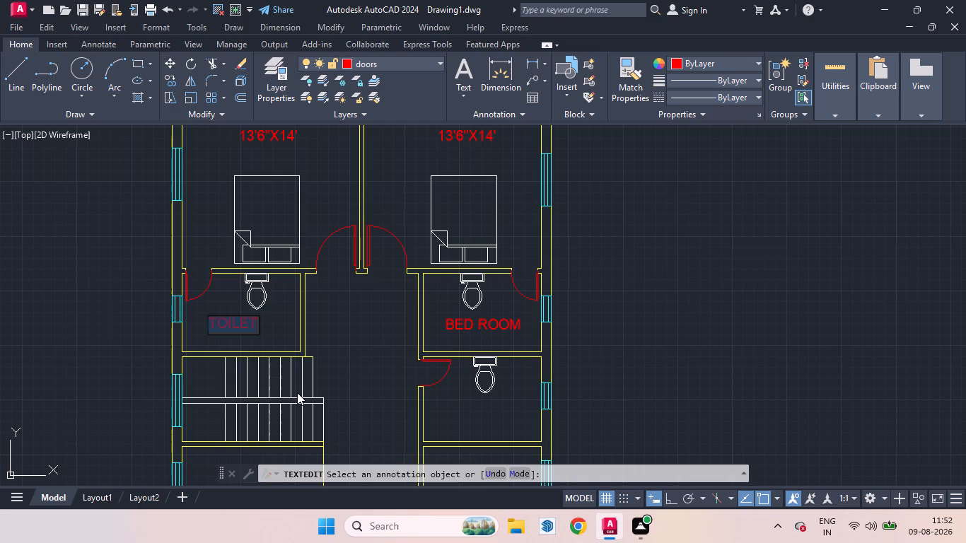
key(Escape)
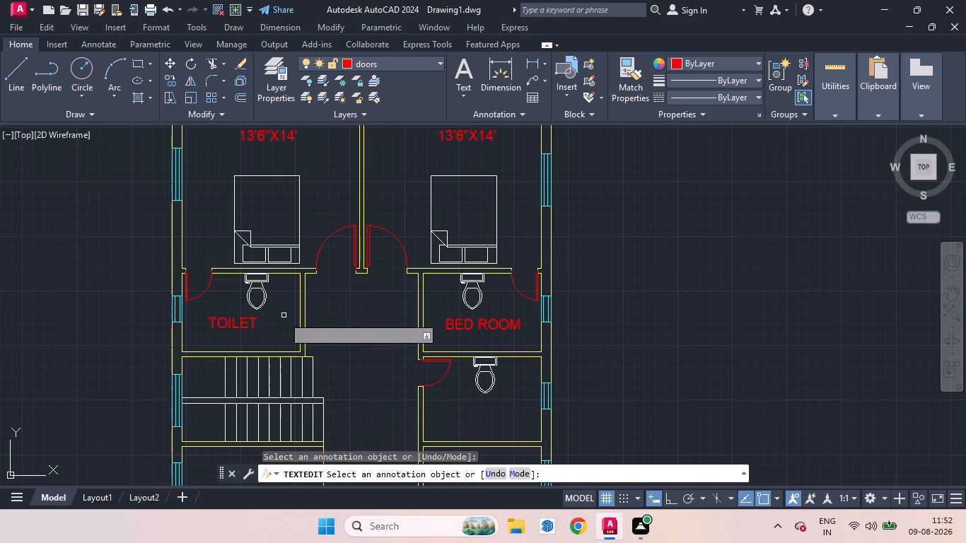
scroll(301, 278, down, 1)
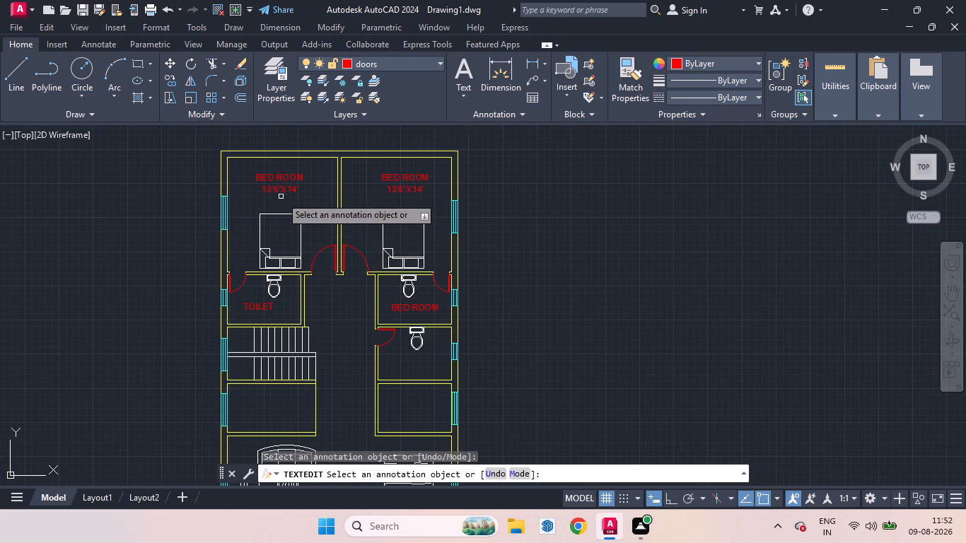
key(Escape)
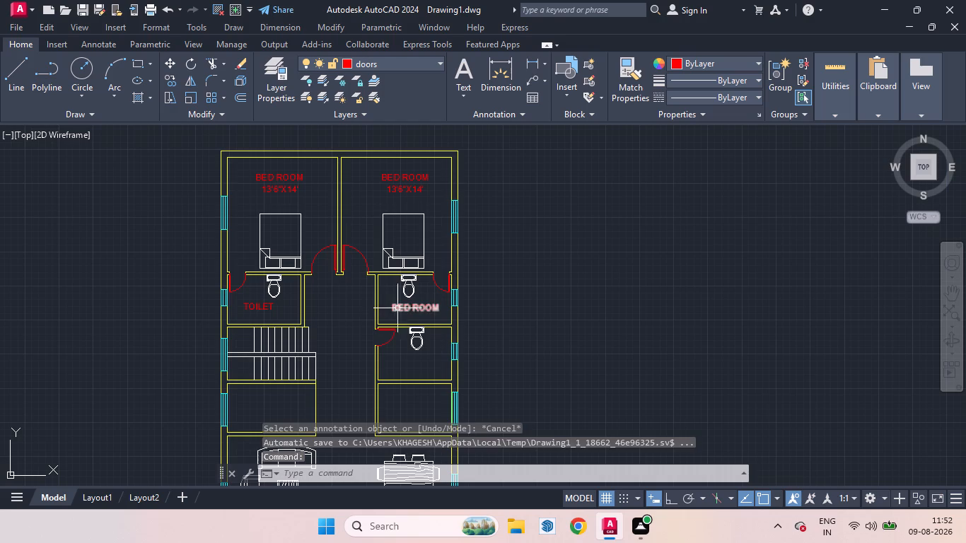
Delete the copied BED ROOM text from the right toilet.
click(407, 308)
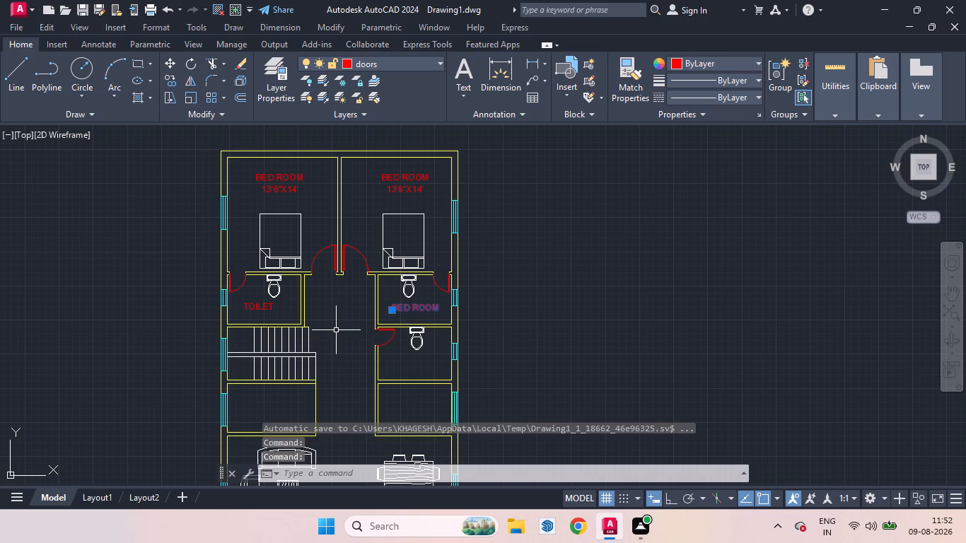
key(Delete)
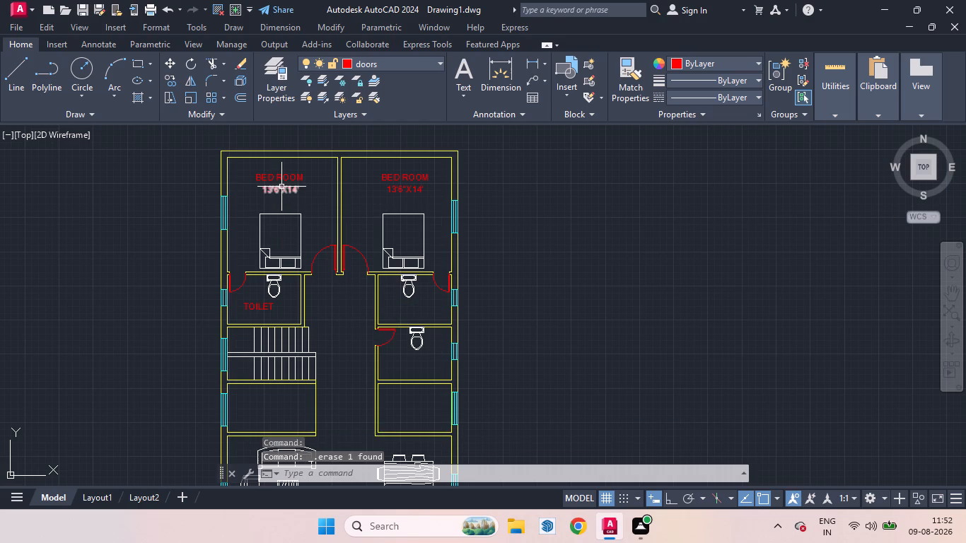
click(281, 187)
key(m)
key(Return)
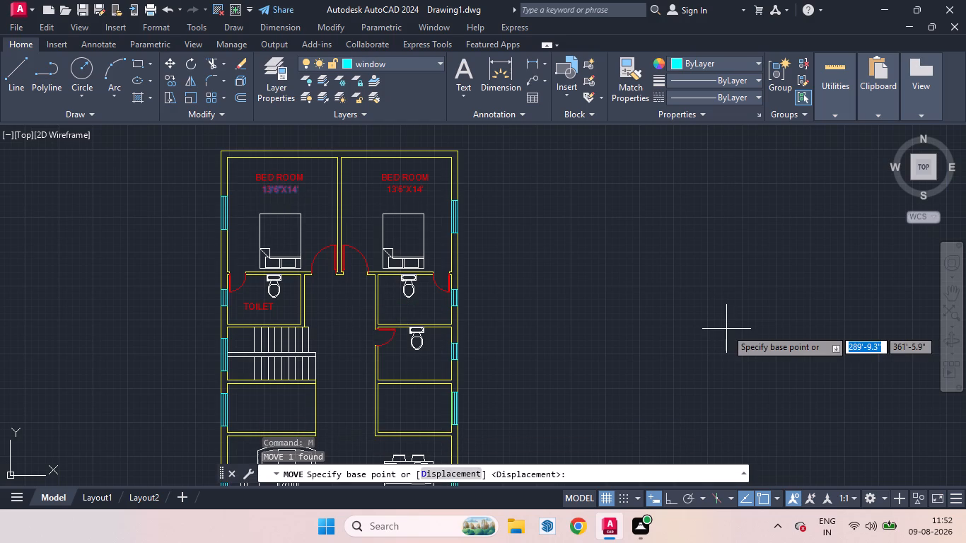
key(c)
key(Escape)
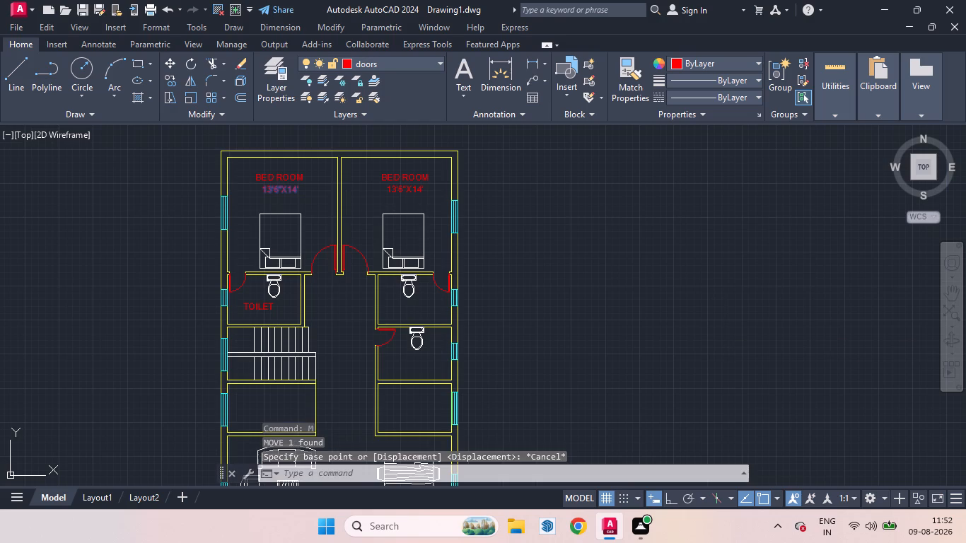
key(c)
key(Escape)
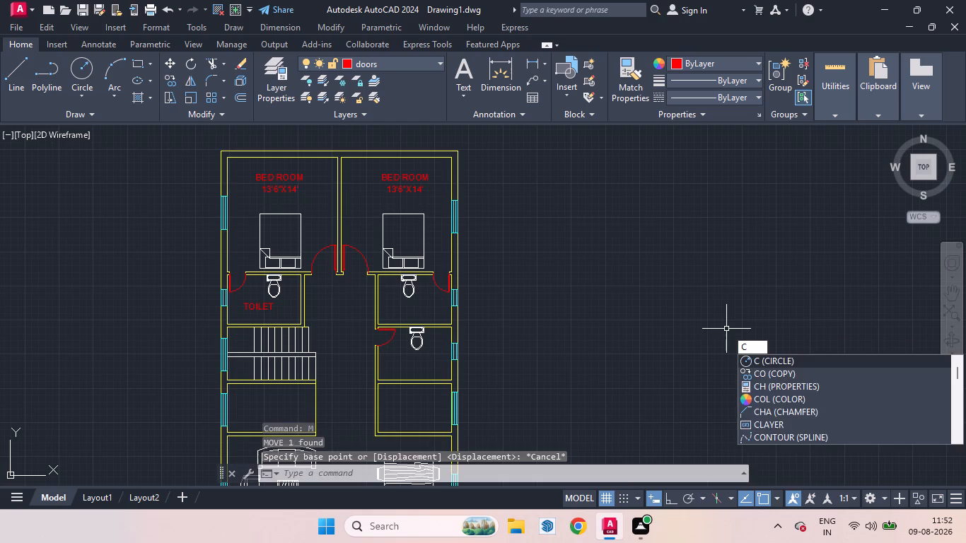
Copy the left bedroom's 13'6"X14' size text into the left toilet, directly below the TOILET label.
click(277, 187)
text(CO)
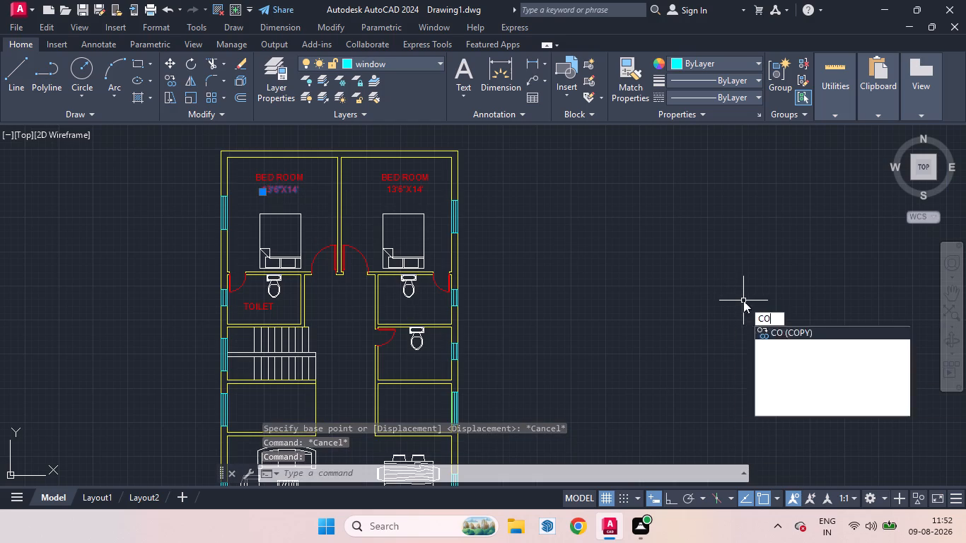
key(Return)
click(292, 190)
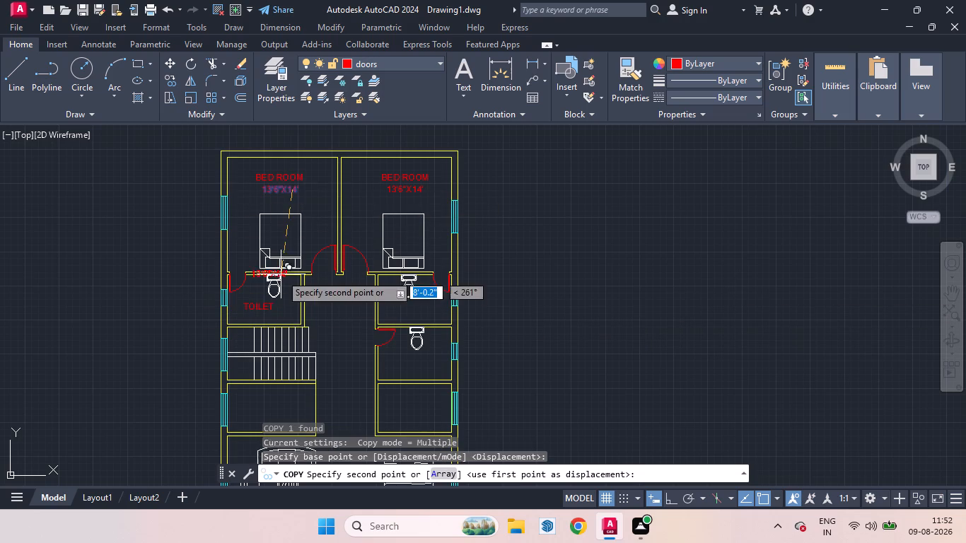
scroll(273, 318, up, 3)
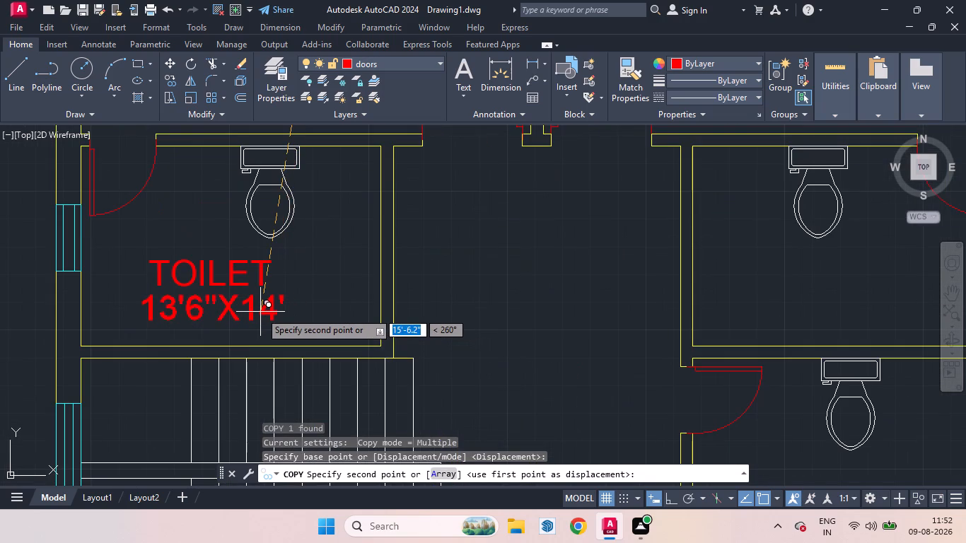
click(260, 312)
scroll(223, 368, down, 3)
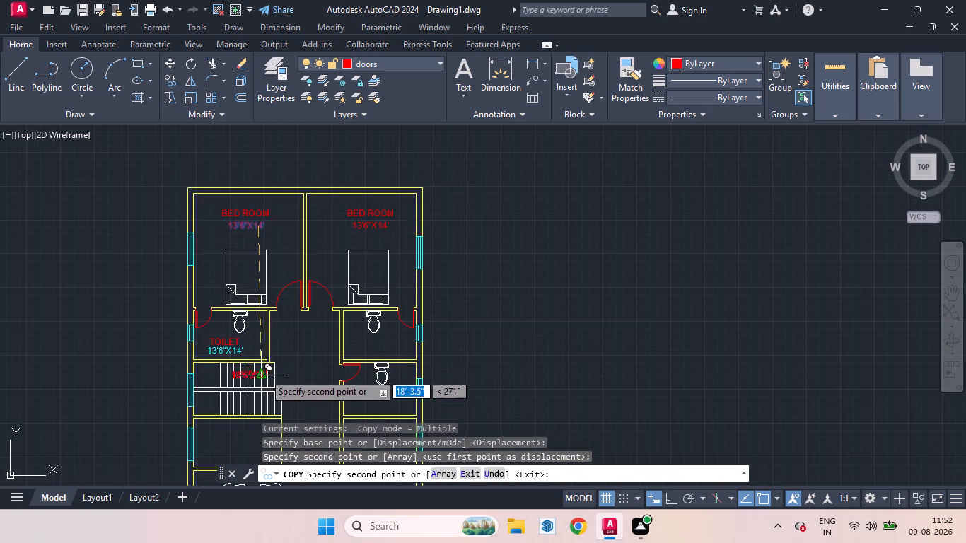
key(space)
scroll(249, 361, up, 2)
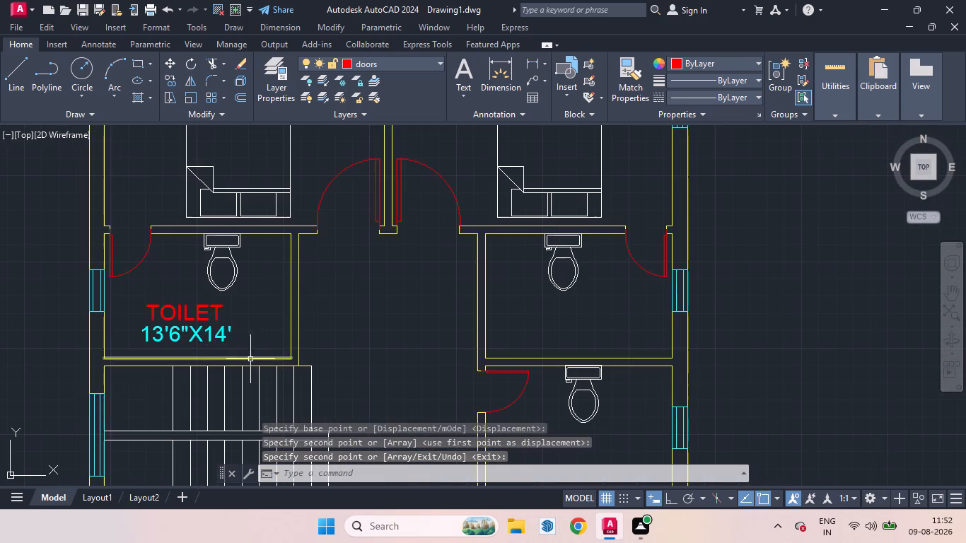
Change the copied size text below the left toilet's TOILET label to 9'X6'.
click(214, 338)
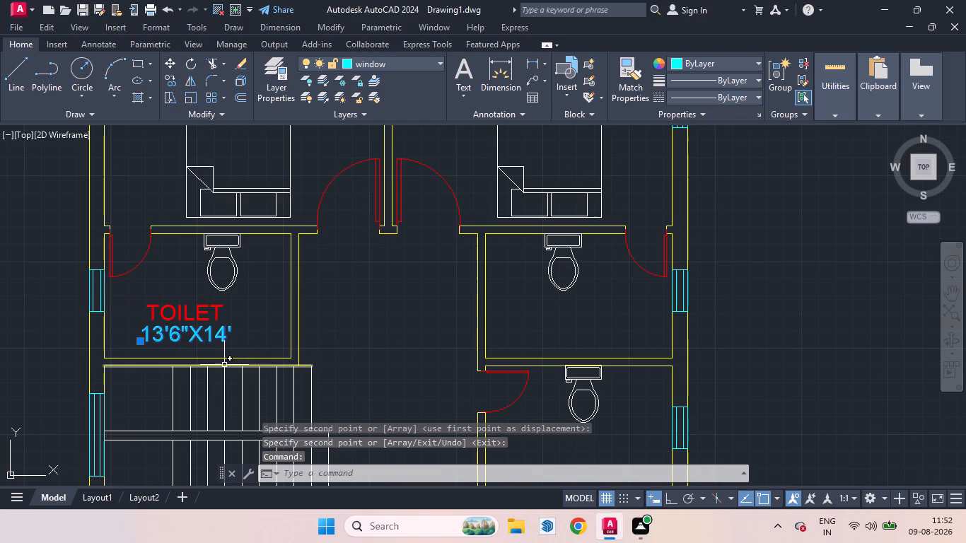
text(TED)
key(Return)
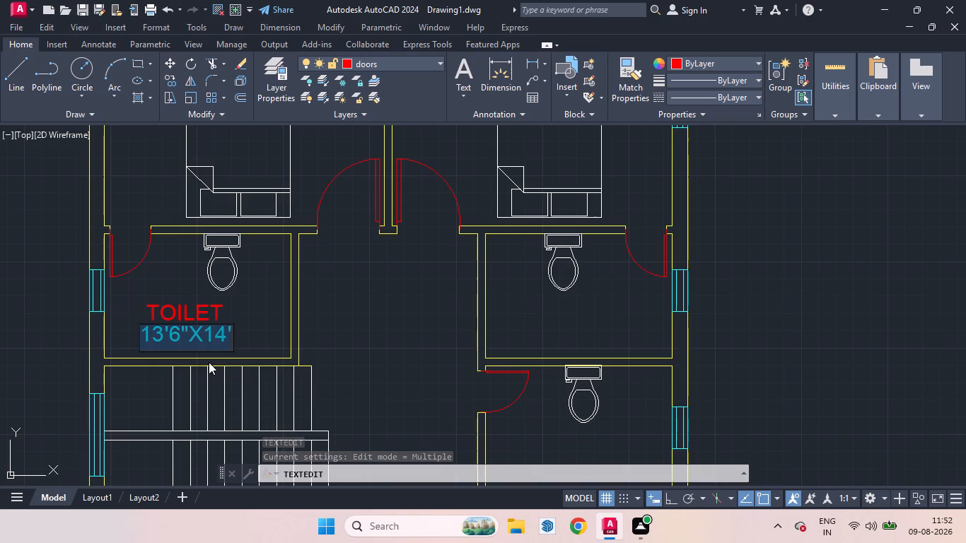
key(9)
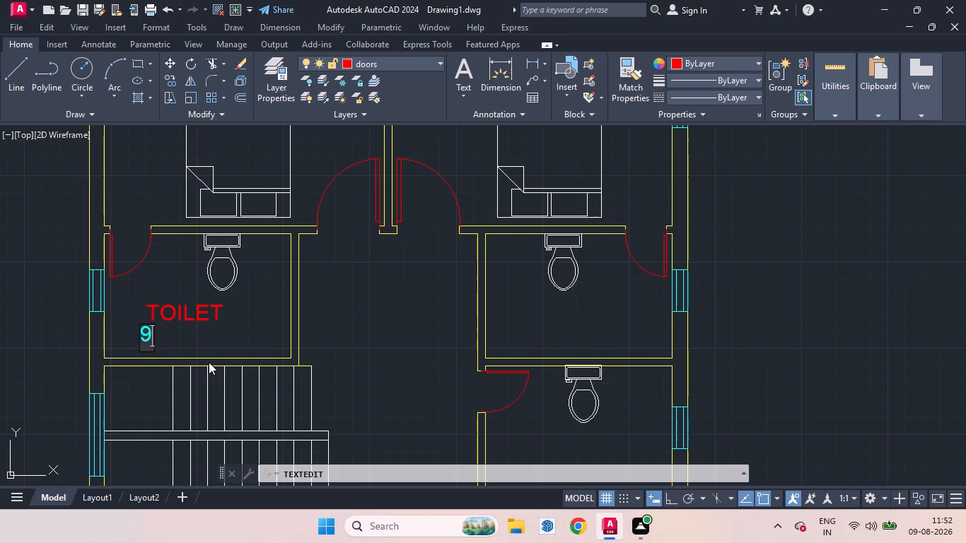
key(apostrophe)
key(x)
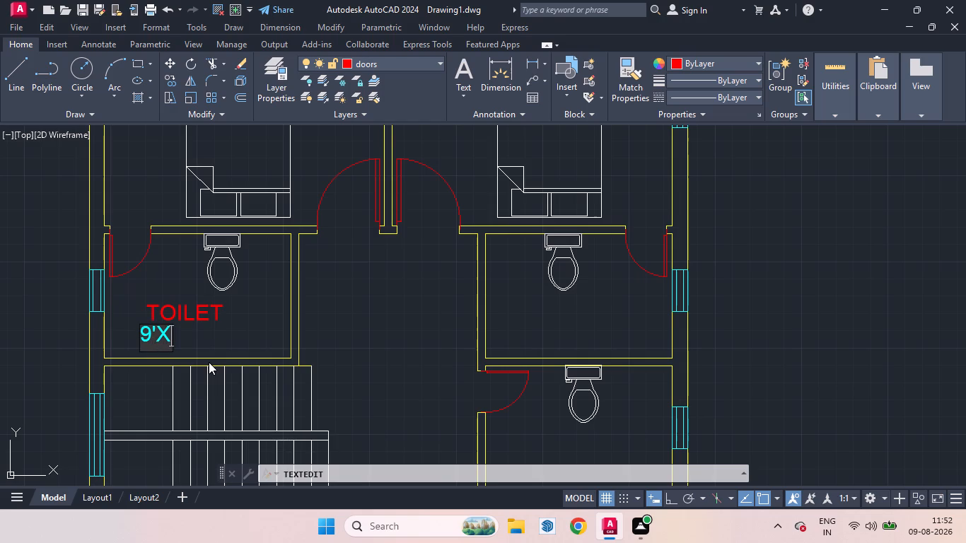
key(6)
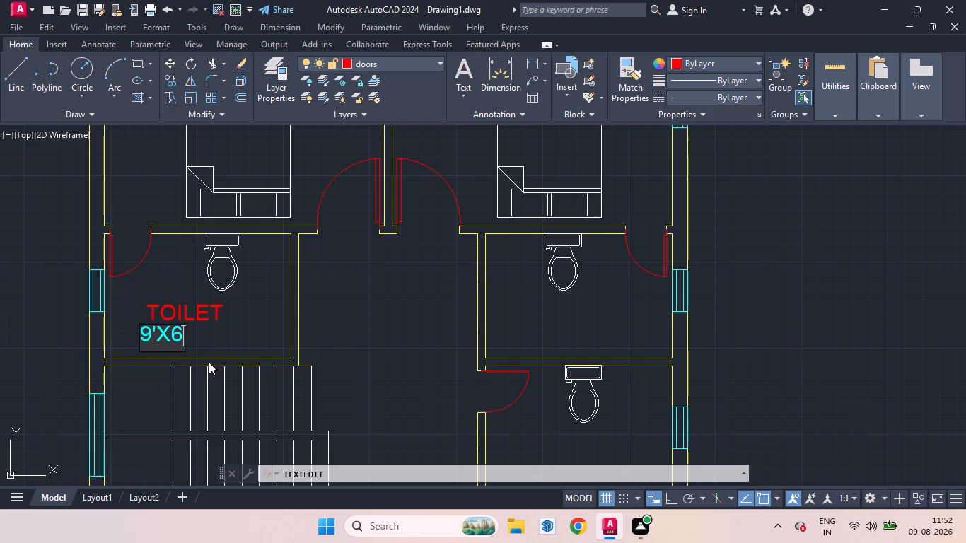
key(6)
key(BackSpace)
key(apostrophe)
key(Return)
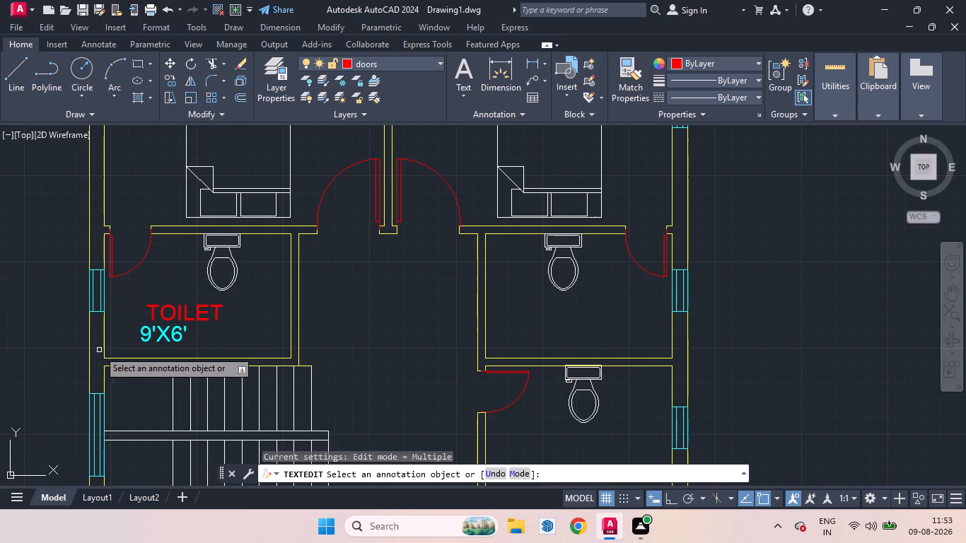
key(space)
Move the 9'X6' text horizontally so it sits centred beneath the TOILET label in the left toilet.
click(158, 337)
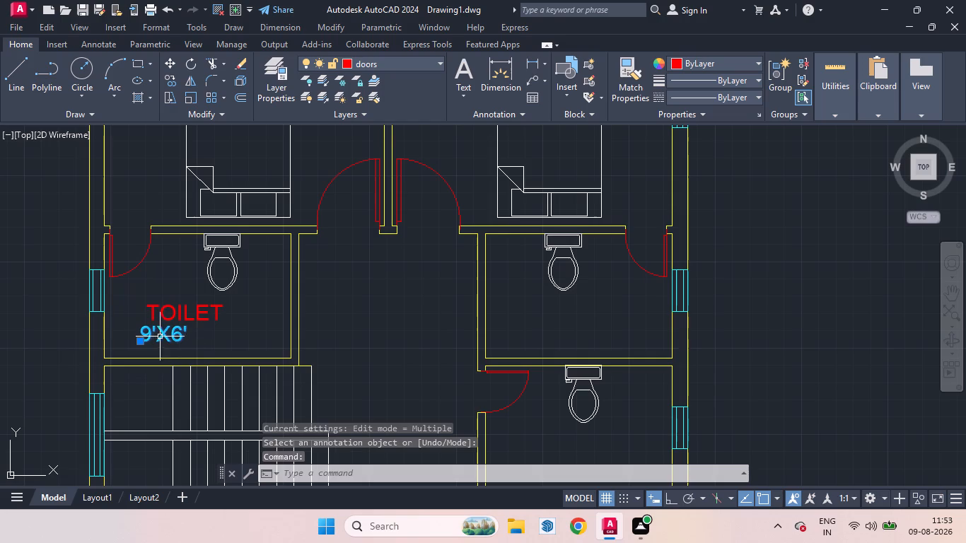
key(m)
key(Return)
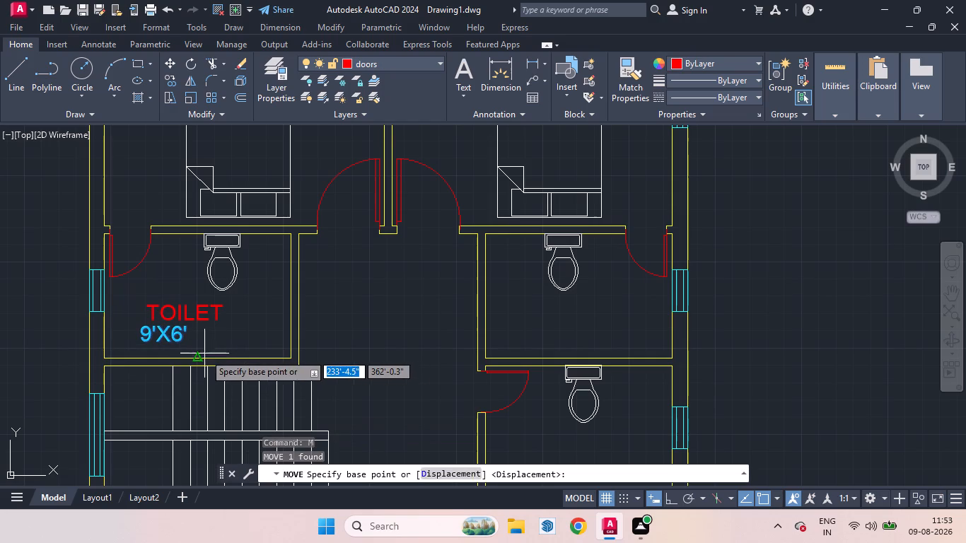
click(182, 337)
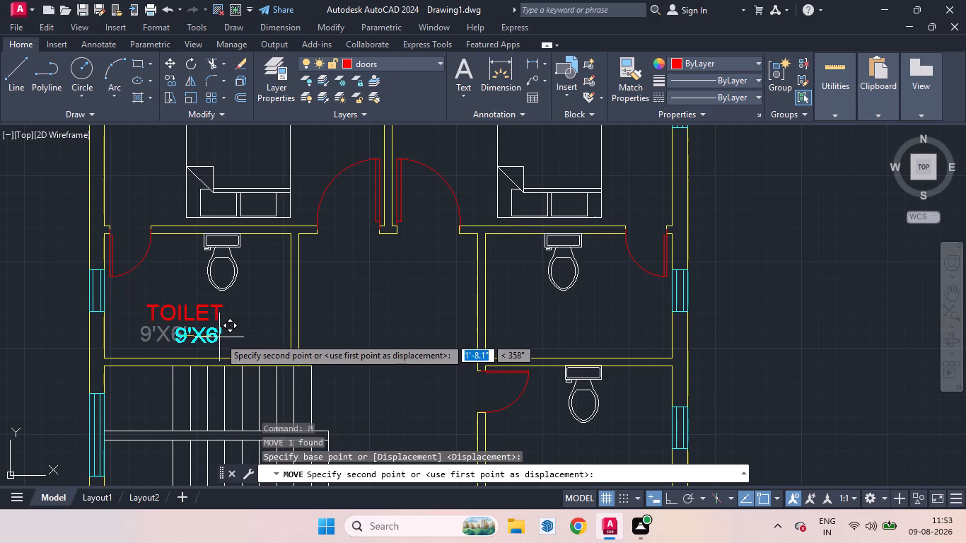
click(211, 337)
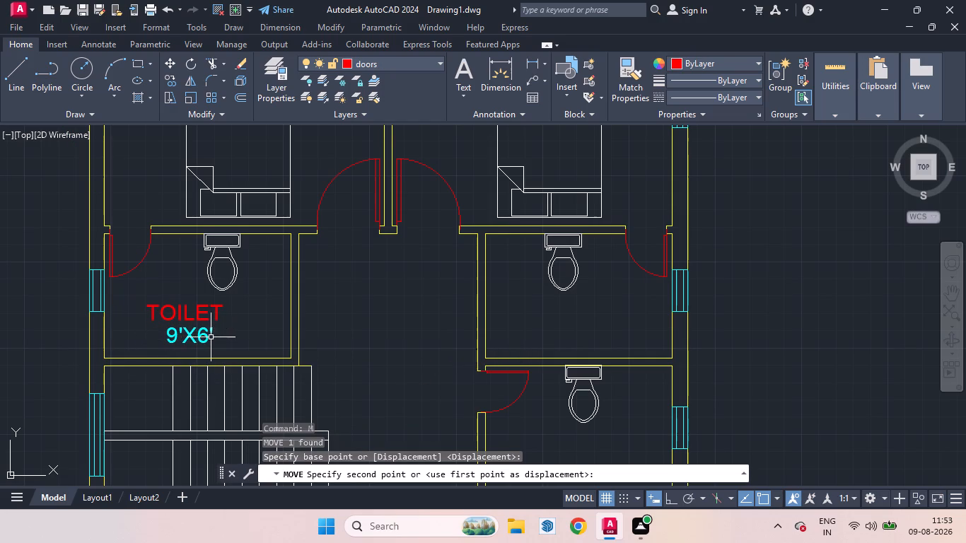
Assign the left toilet's 9'X6' size text to the doors layer.
click(190, 339)
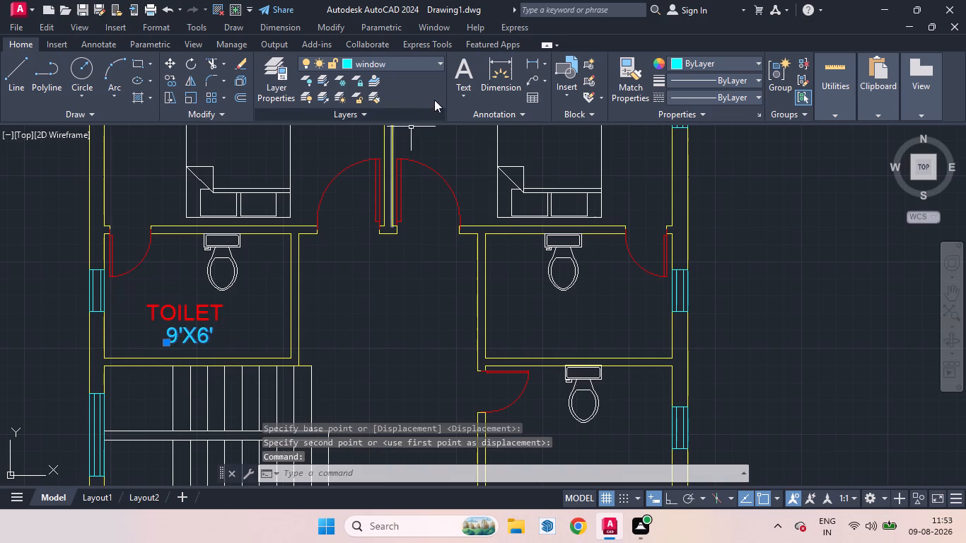
click(441, 66)
click(383, 115)
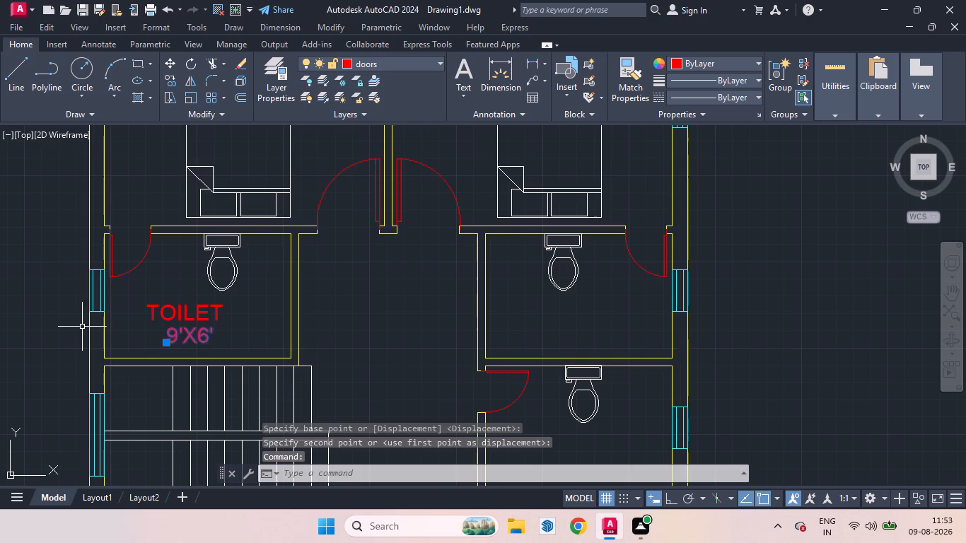
key(Escape)
With Ortho on, copy the left toilet's TOILET and 9'X6' texts straight across into the right toilet.
scroll(106, 302, down, 1)
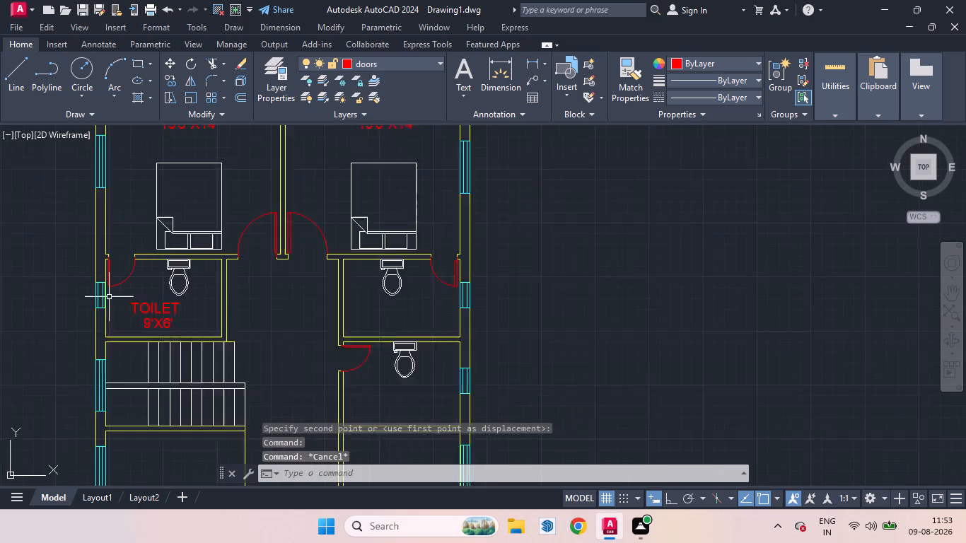
scroll(110, 296, down, 1)
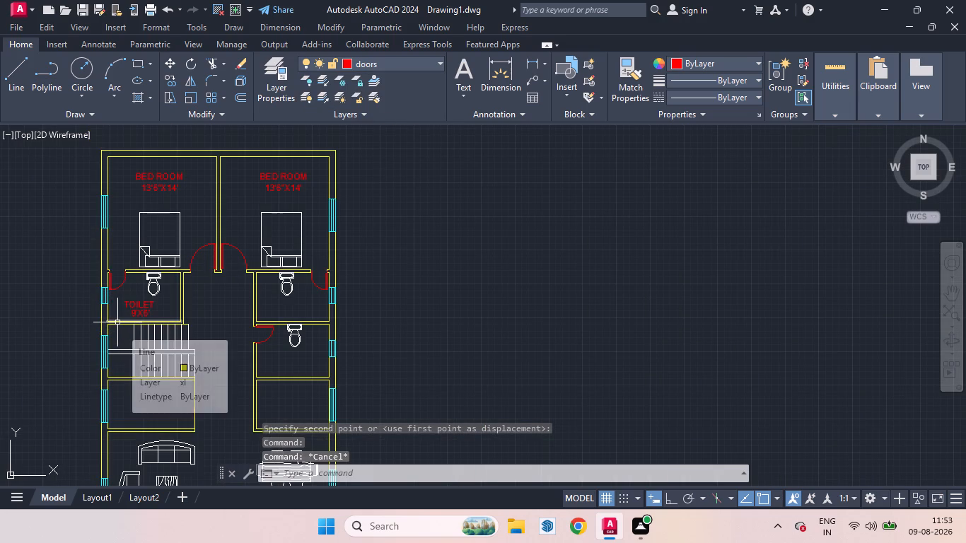
click(138, 305)
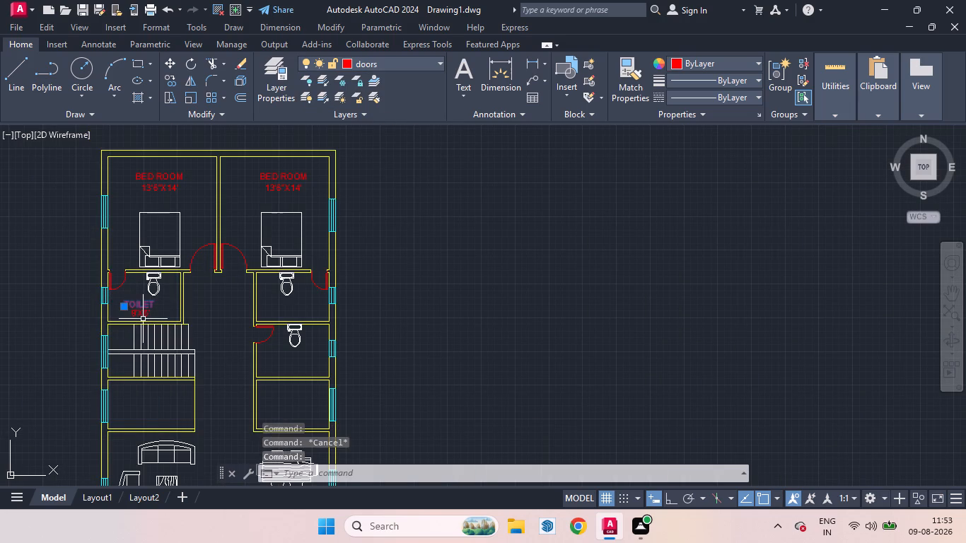
click(142, 315)
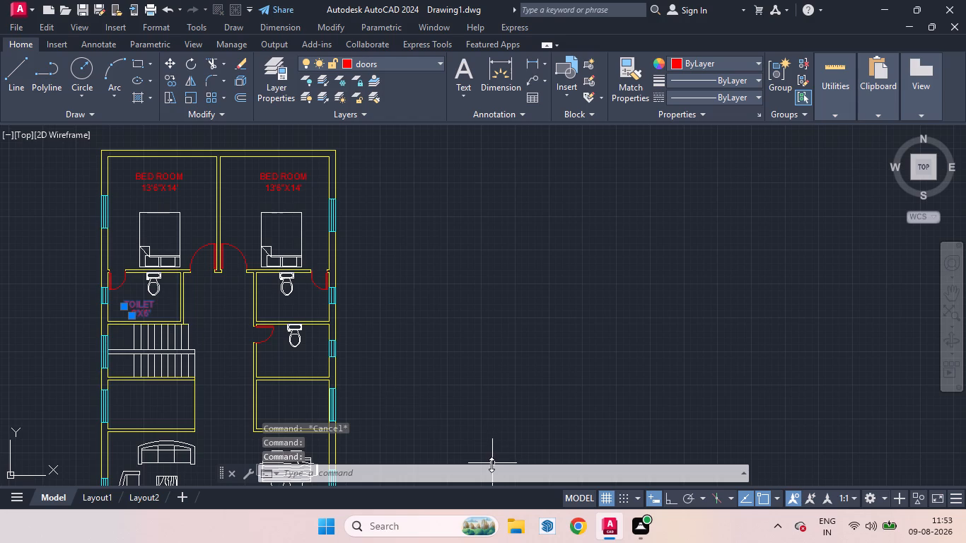
click(675, 498)
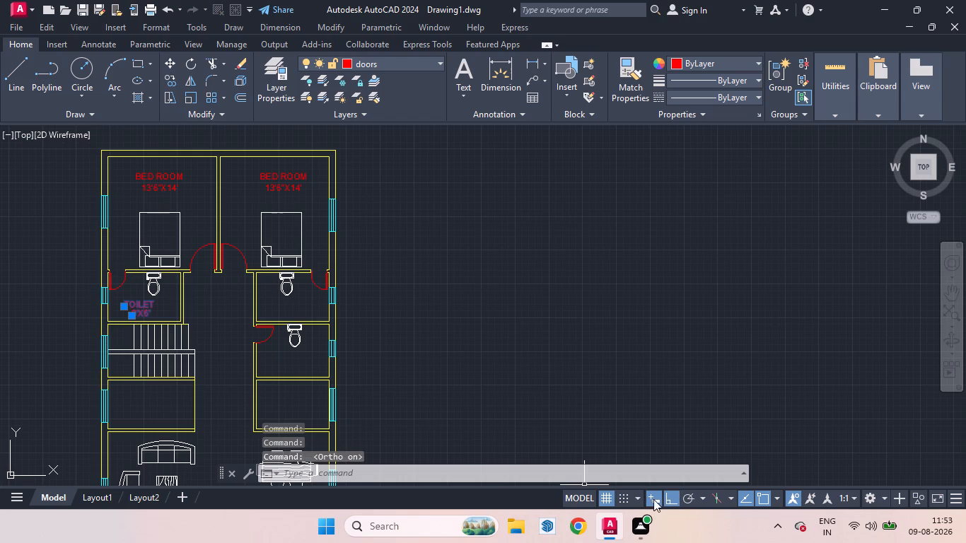
key(m)
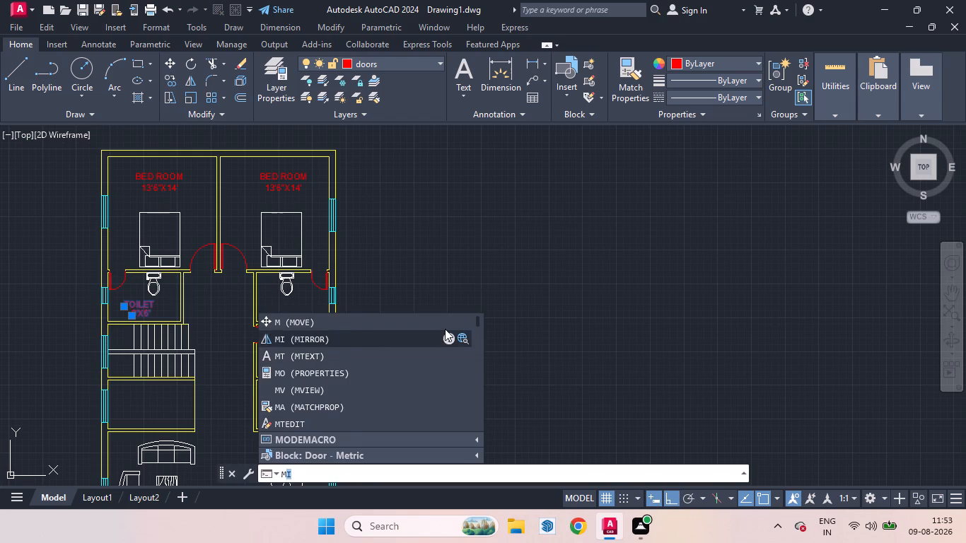
key(Escape)
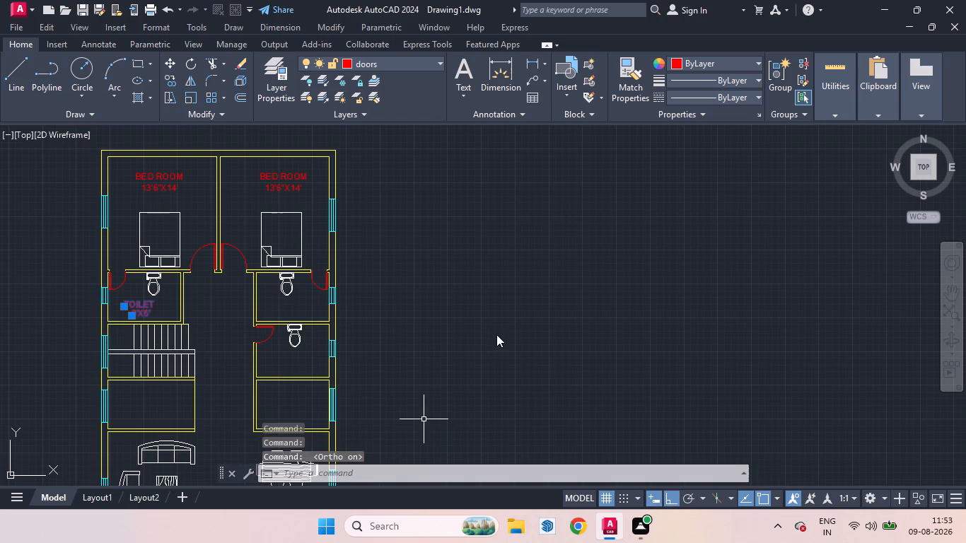
key(c)
key(o)
key(Return)
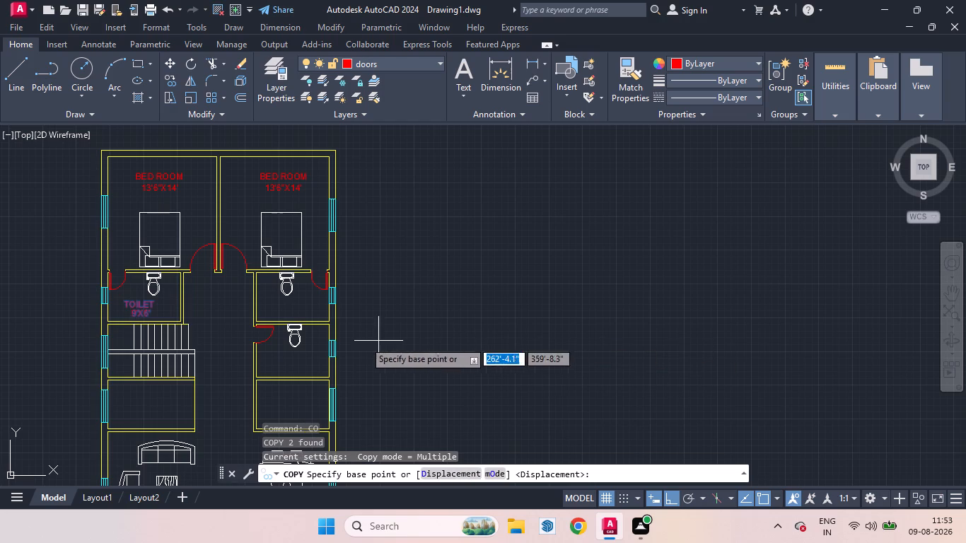
click(157, 316)
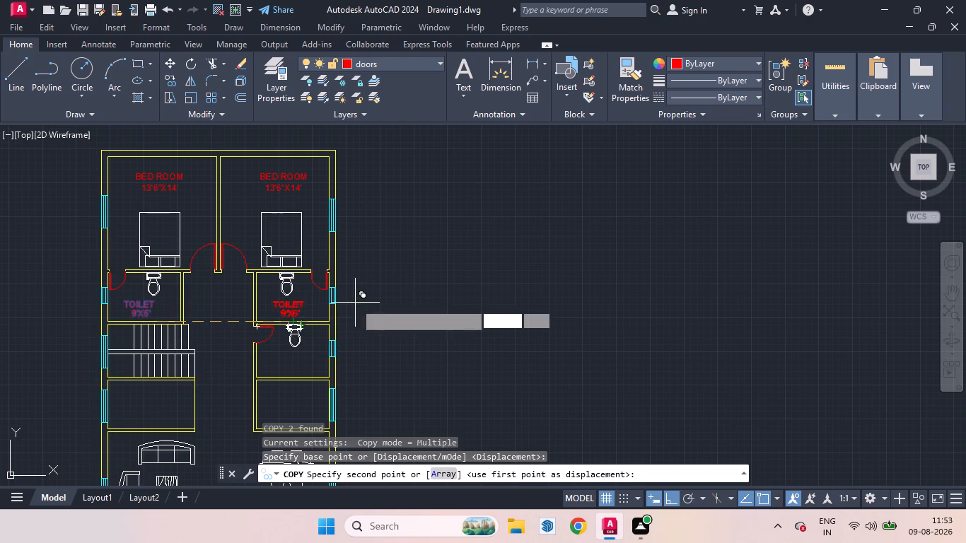
click(309, 310)
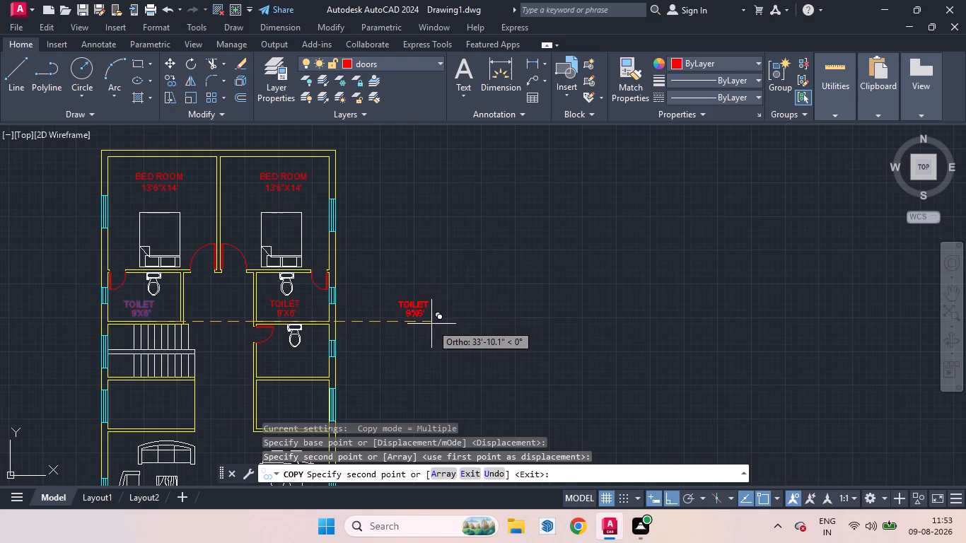
key(Escape)
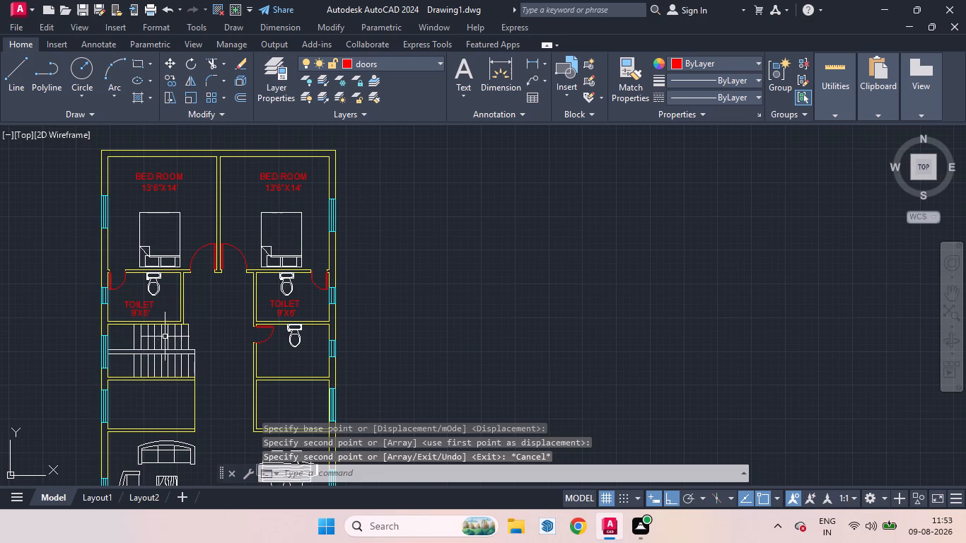
With Ortho on, copy the right toilet's TOILET and 9'X6' texts straight down into each of the two rooms below it.
scroll(209, 335, down, 2)
scroll(212, 351, up, 3)
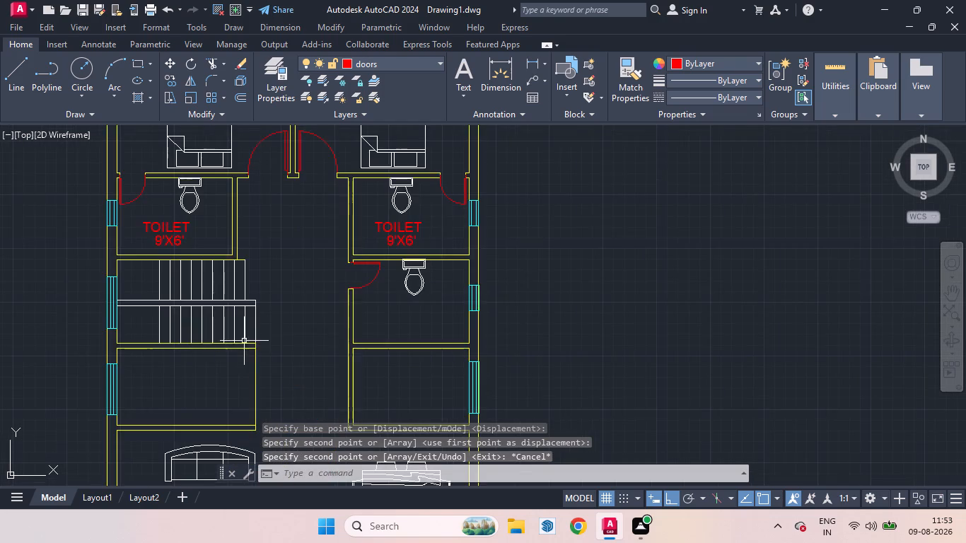
scroll(283, 338, down, 2)
scroll(282, 368, up, 1)
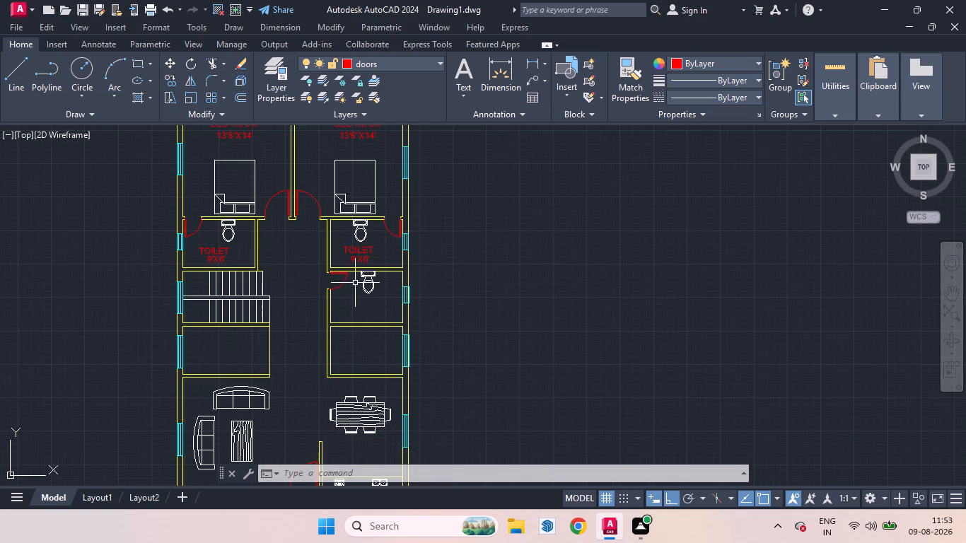
scroll(355, 283, up, 1)
click(363, 231)
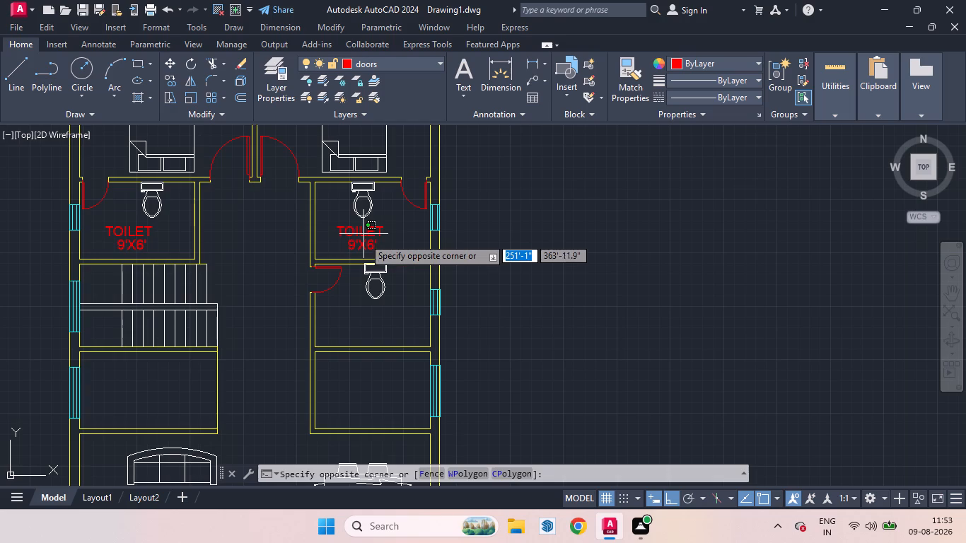
click(363, 243)
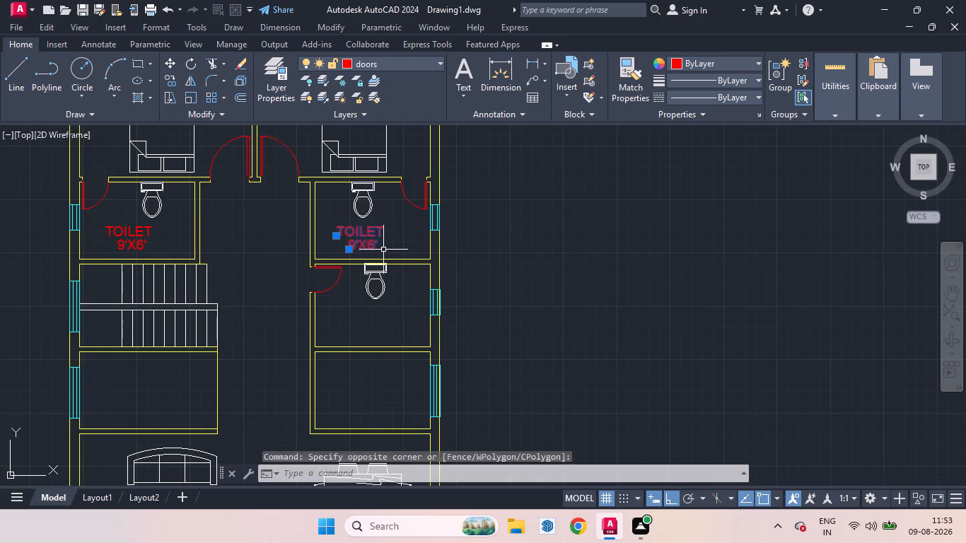
text(CO)
key(Return)
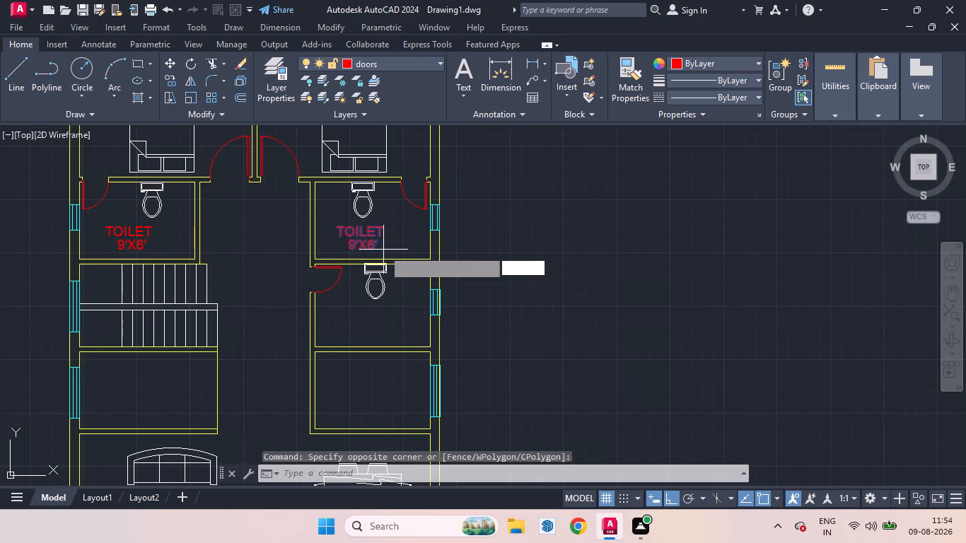
click(365, 233)
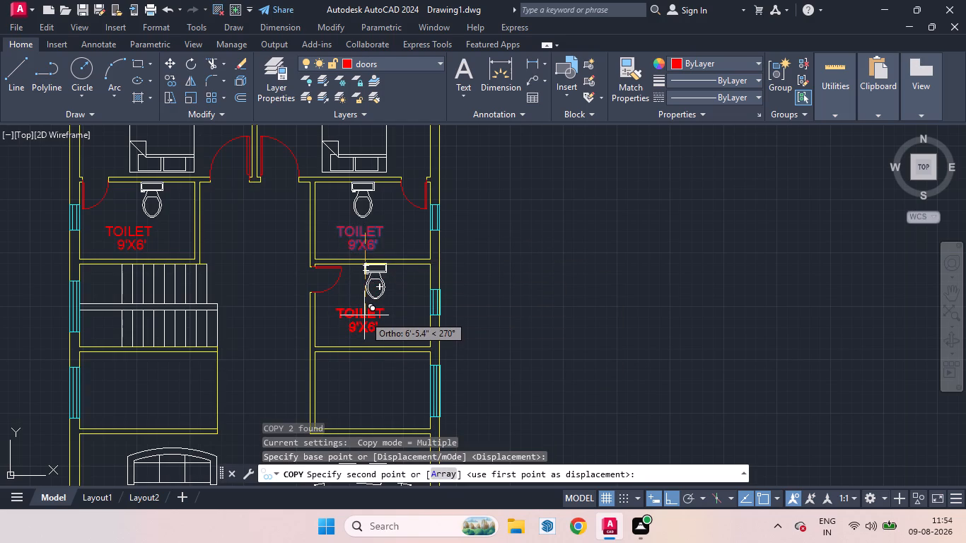
click(364, 315)
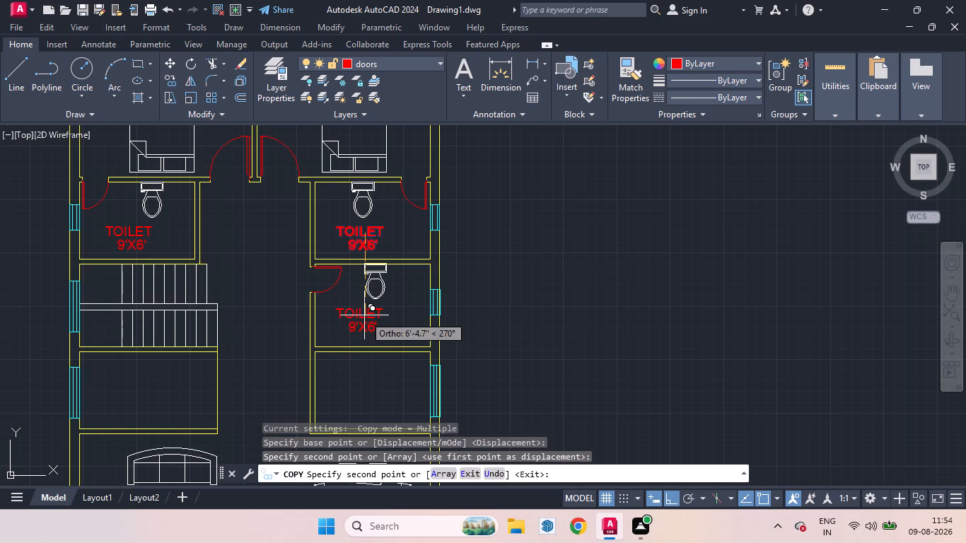
scroll(392, 358, down, 1)
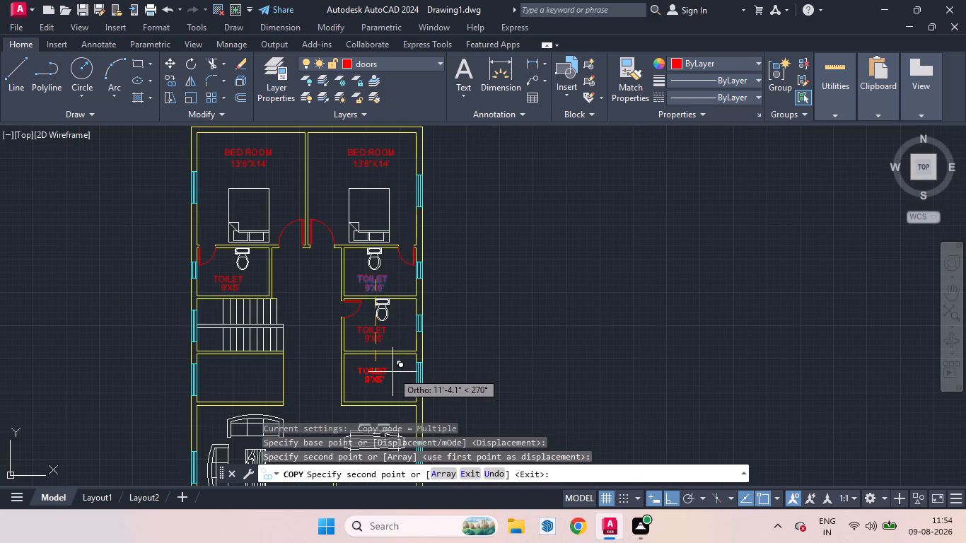
click(392, 375)
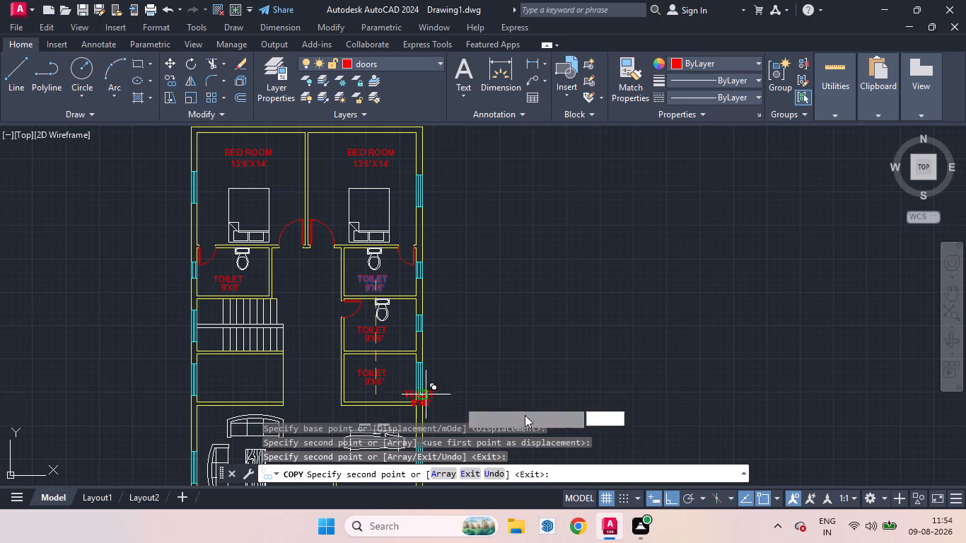
With Ortho off, continue copying the TOILET and 9'X6' texts into the room below the stairs, living area, dining-kitchen area and car porch.
click(670, 500)
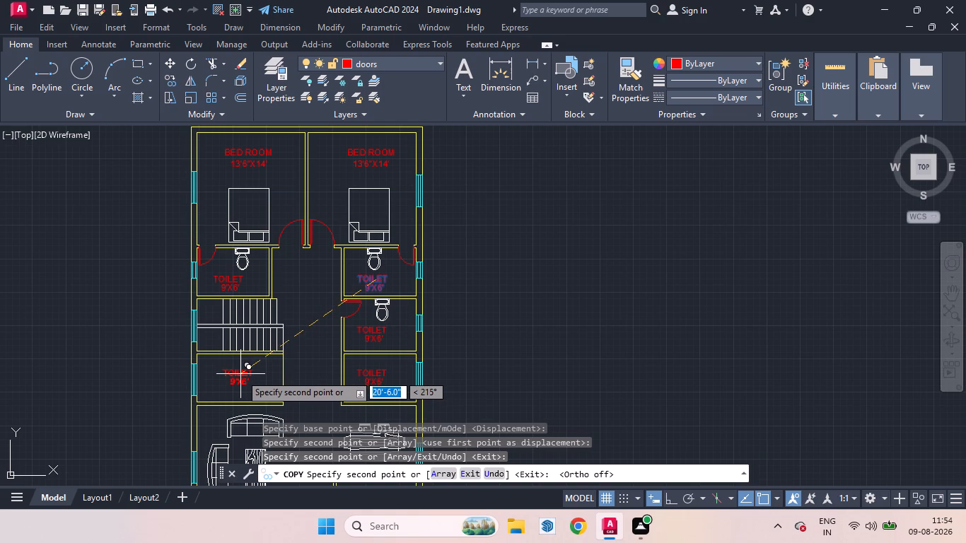
click(240, 374)
scroll(279, 360, down, 2)
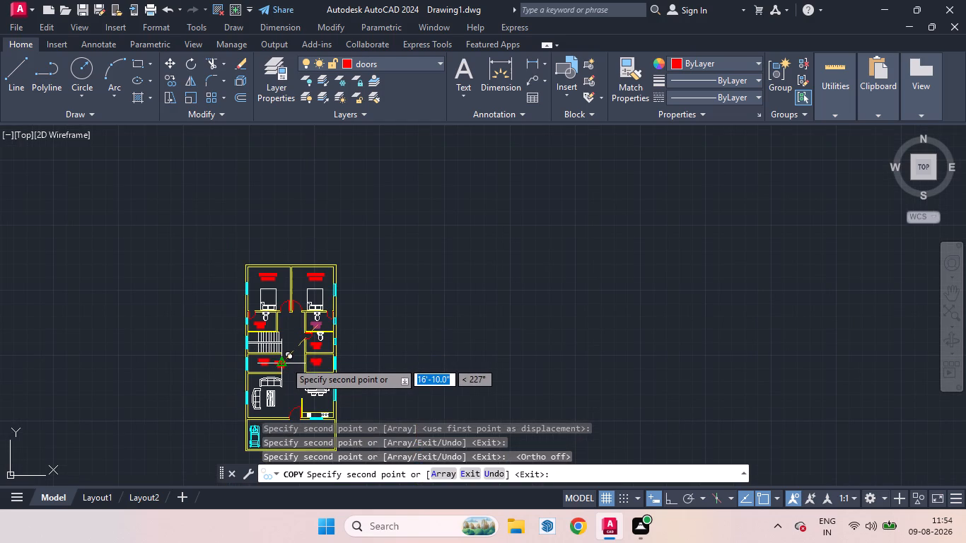
scroll(292, 353, down, 1)
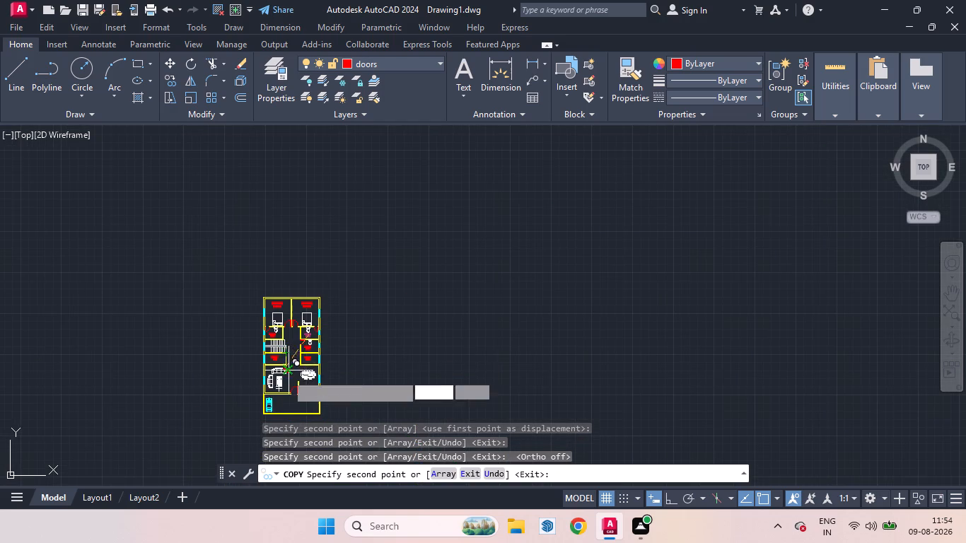
scroll(283, 381, up, 3)
scroll(293, 376, down, 1)
scroll(289, 399, up, 1)
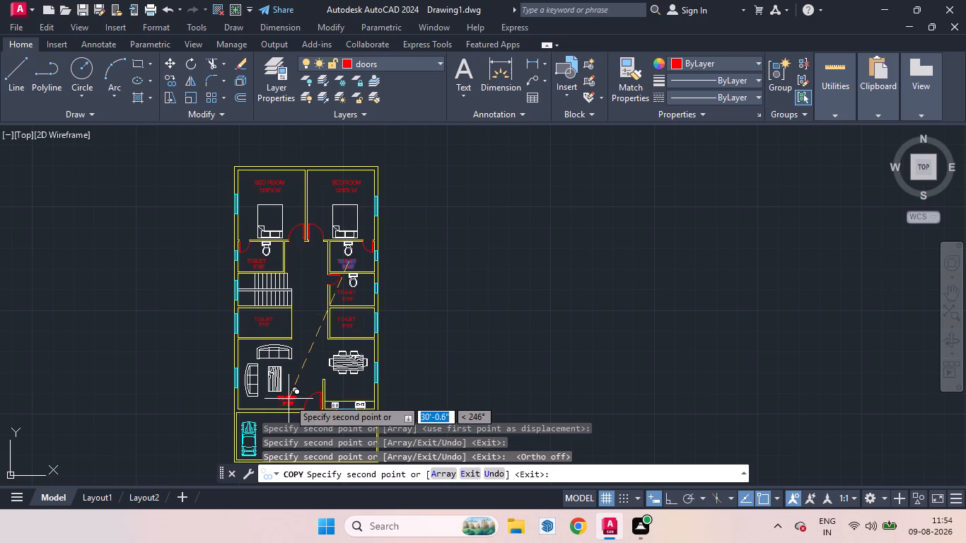
scroll(289, 399, up, 1)
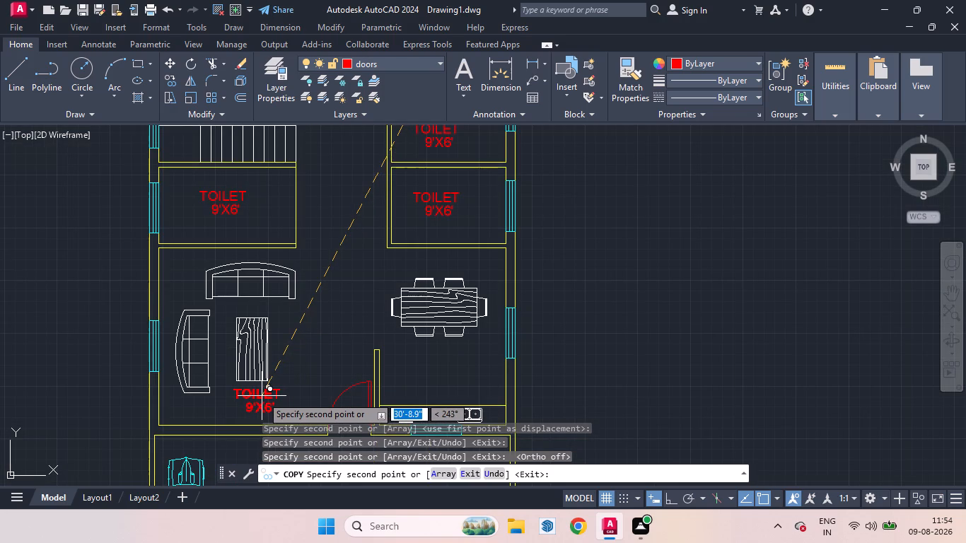
click(262, 396)
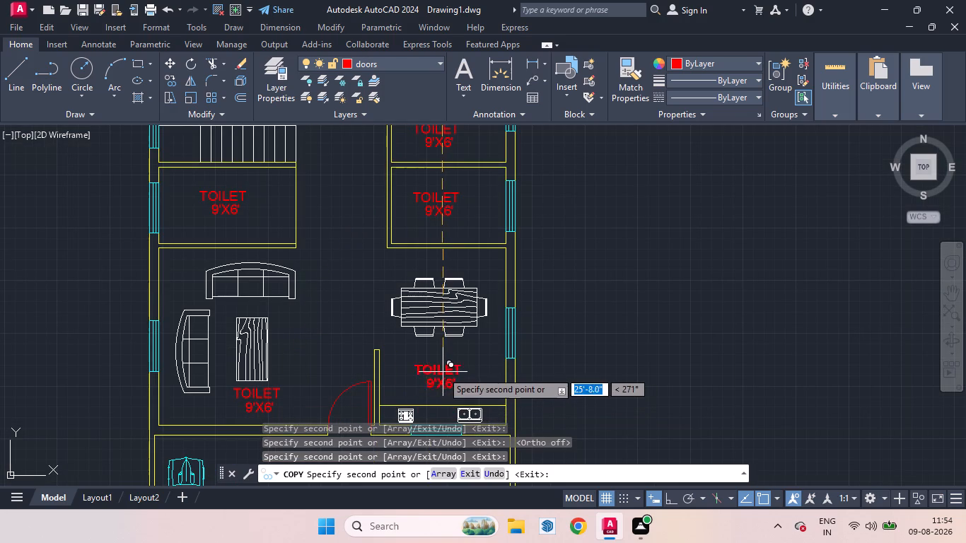
click(441, 365)
scroll(406, 338, down, 3)
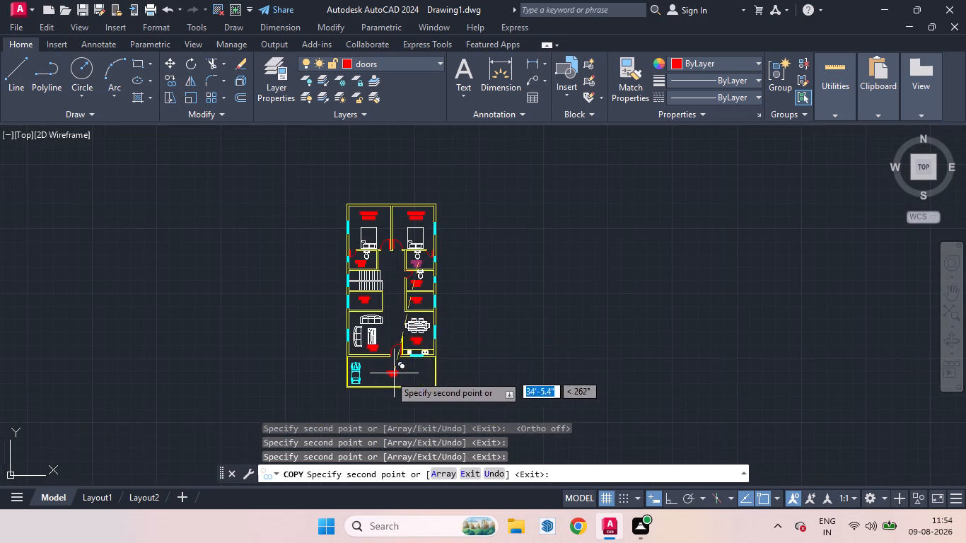
scroll(383, 376, up, 3)
click(400, 374)
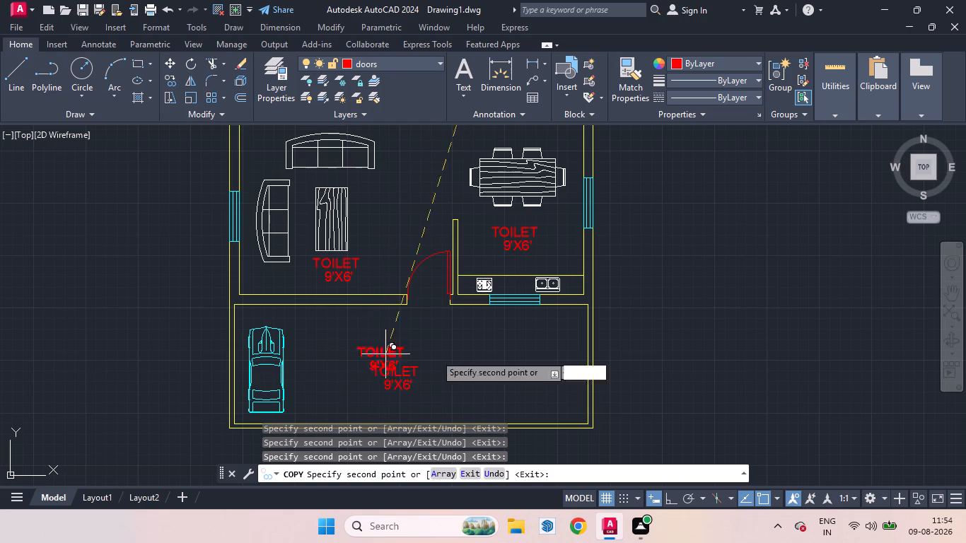
key(space)
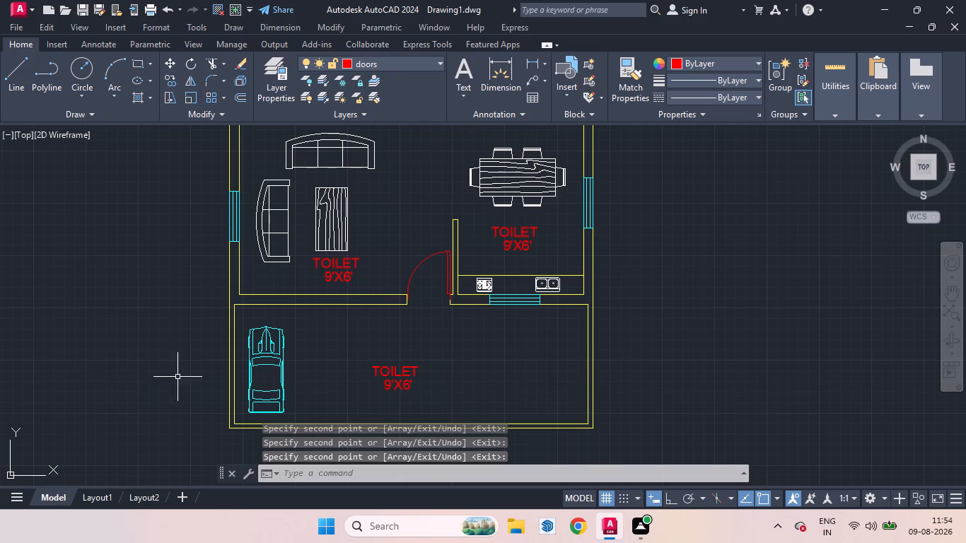
Override the colour of the car in the car porch with Red.
click(269, 363)
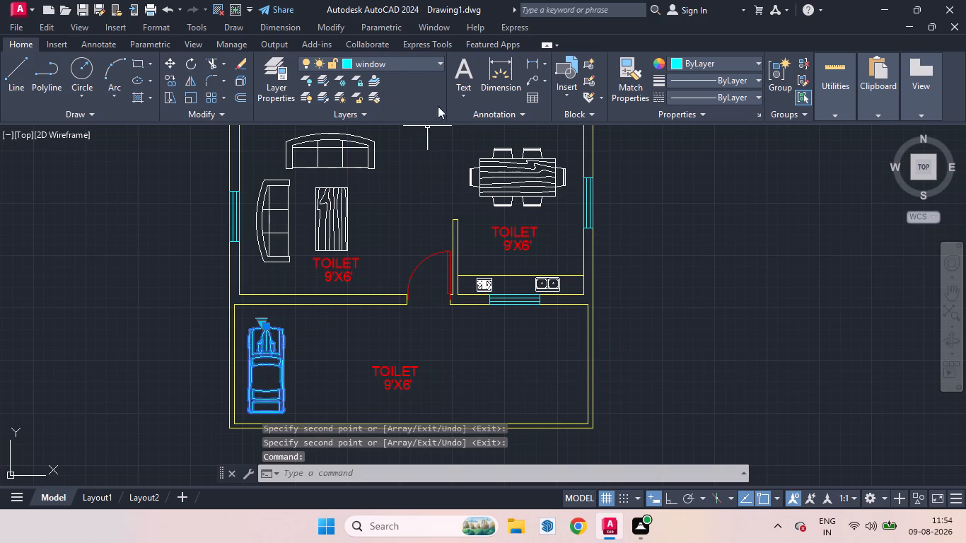
click(756, 66)
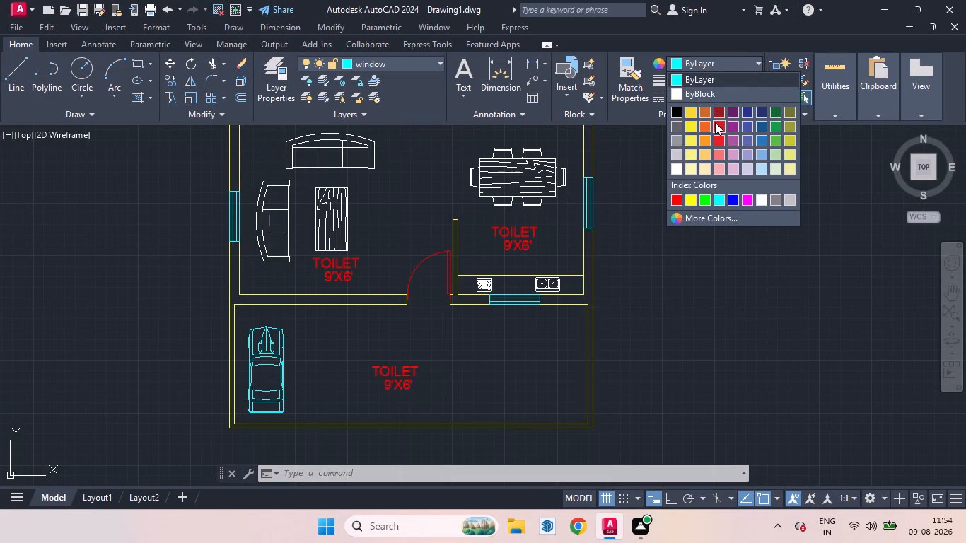
click(674, 202)
key(Escape)
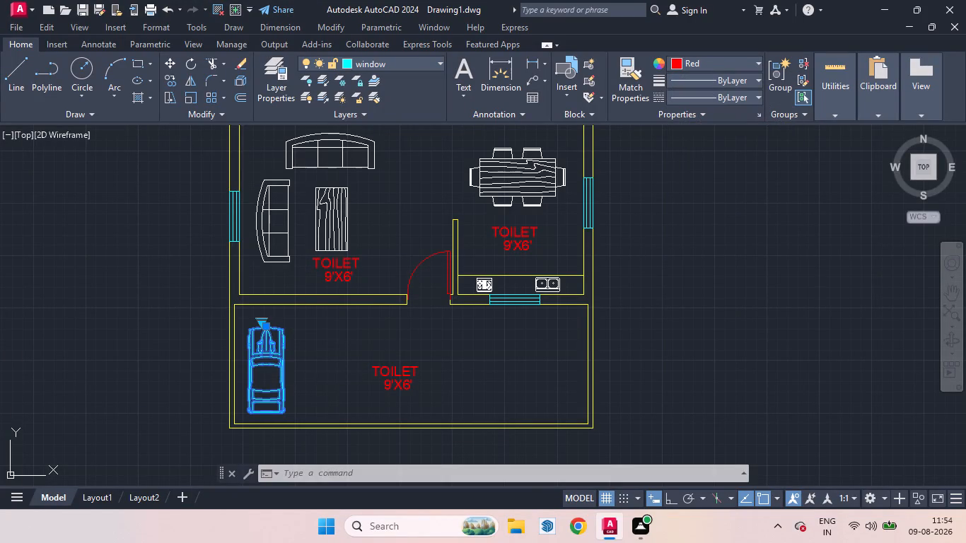
Assign the car in the car porch to the doors layer.
click(281, 370)
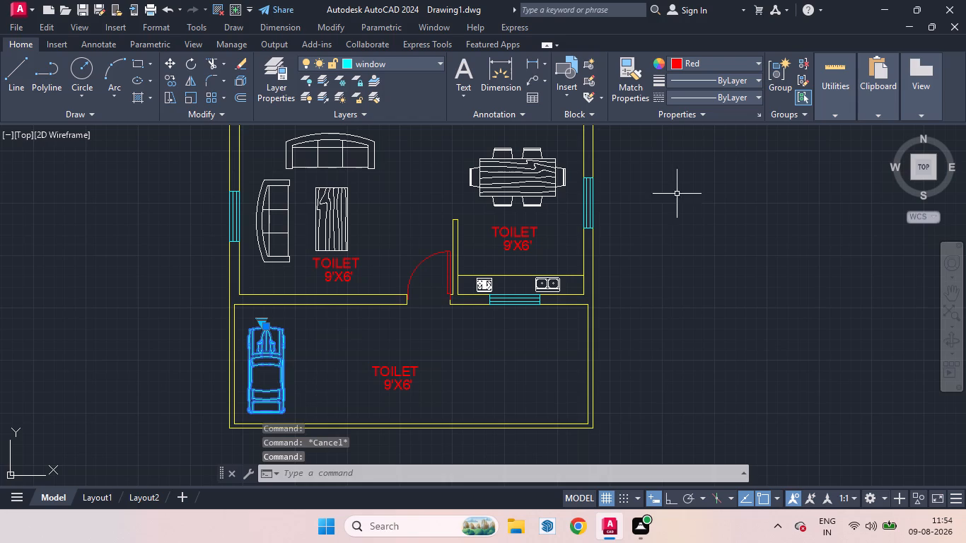
scroll(475, 314, down, 1)
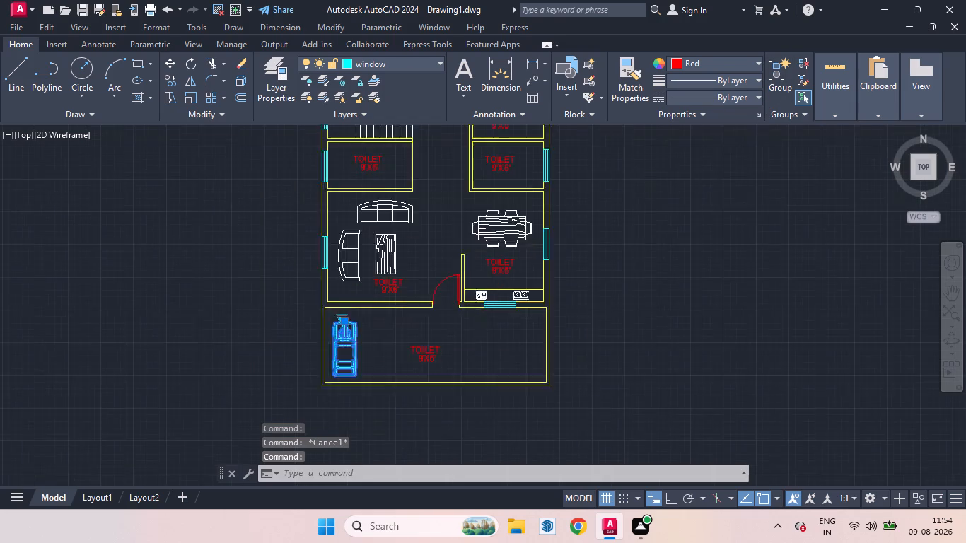
scroll(477, 314, down, 1)
scroll(501, 344, up, 2)
scroll(504, 346, down, 2)
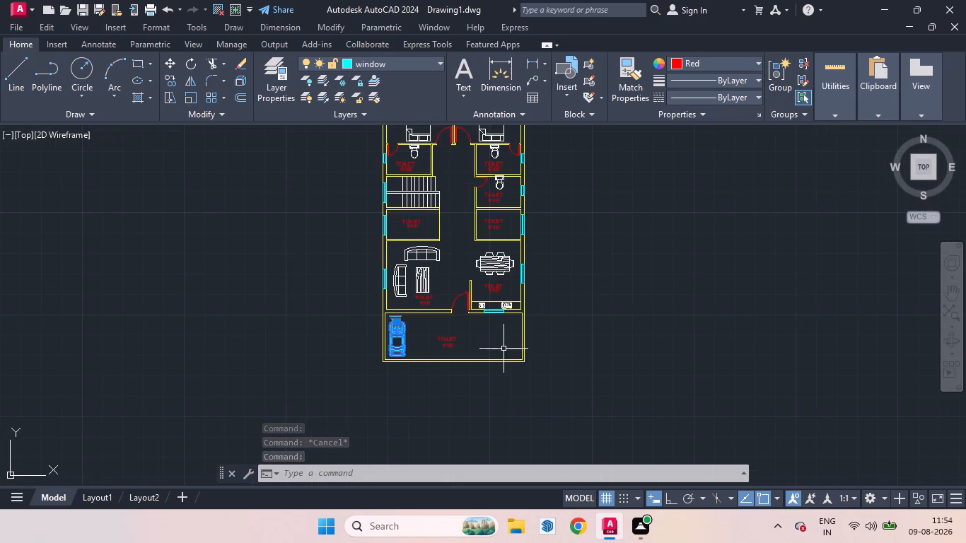
scroll(494, 291, up, 3)
scroll(513, 305, down, 2)
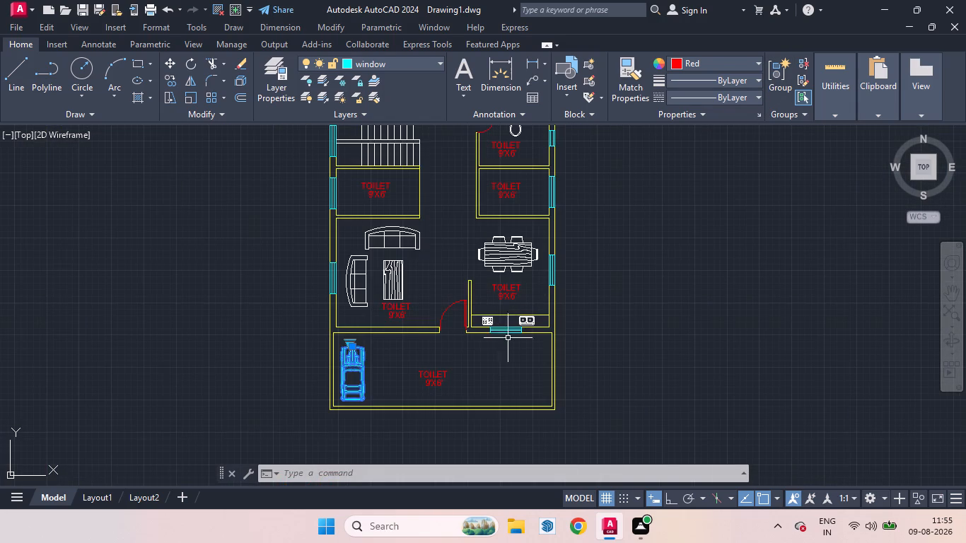
scroll(448, 391, up, 1)
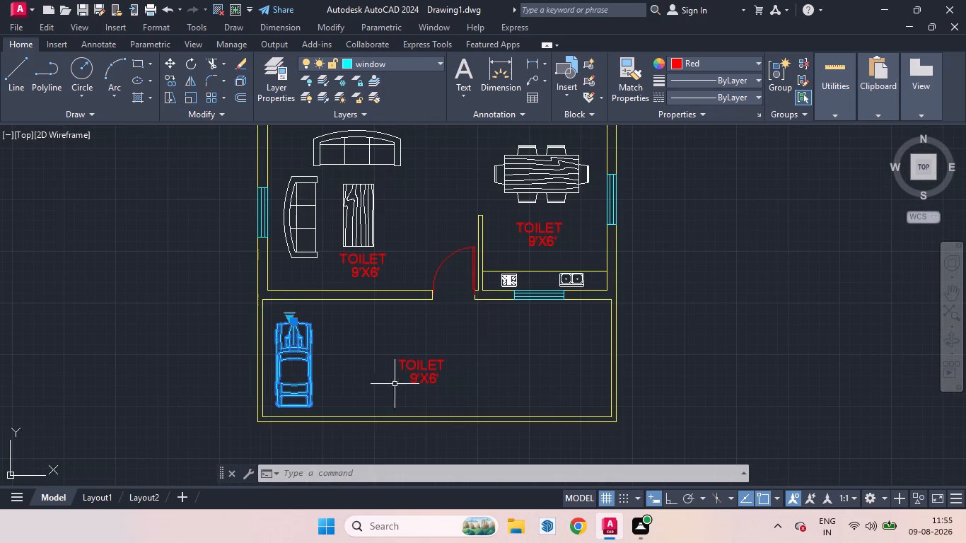
click(443, 64)
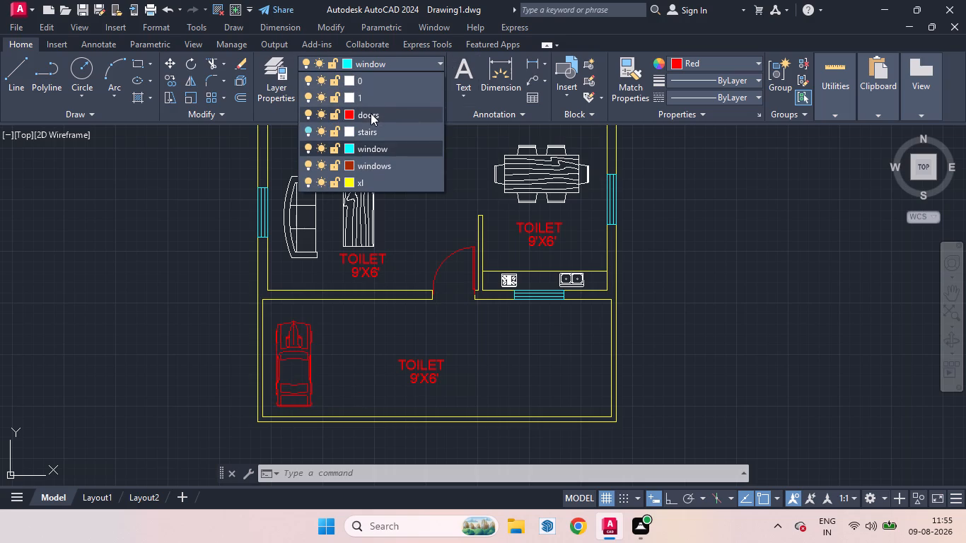
click(371, 113)
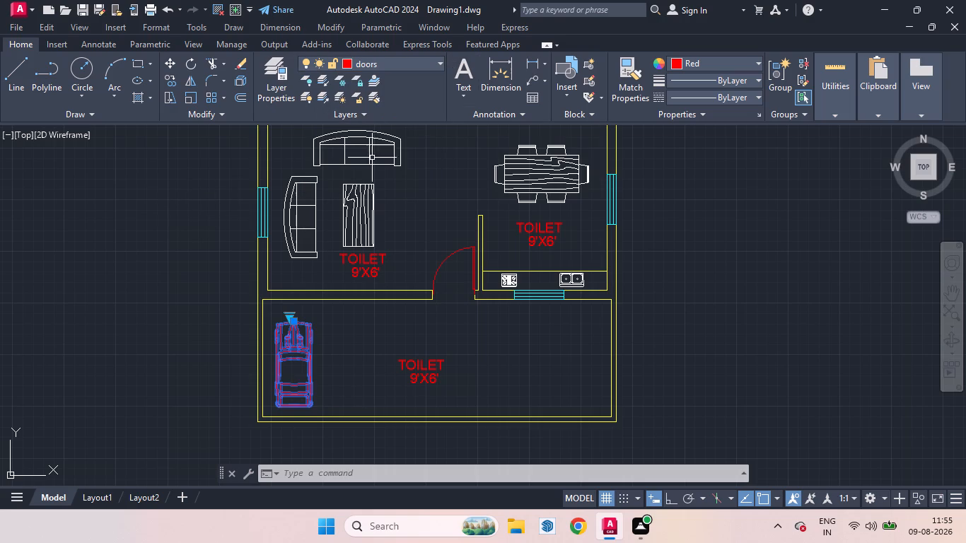
Set the colour of layer 1 to yellow, index colour 2.
click(434, 64)
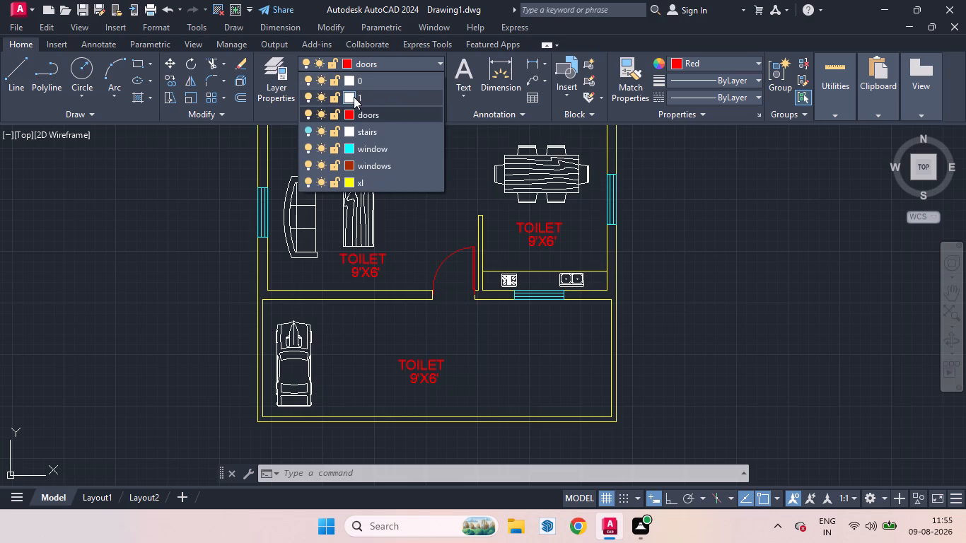
click(354, 97)
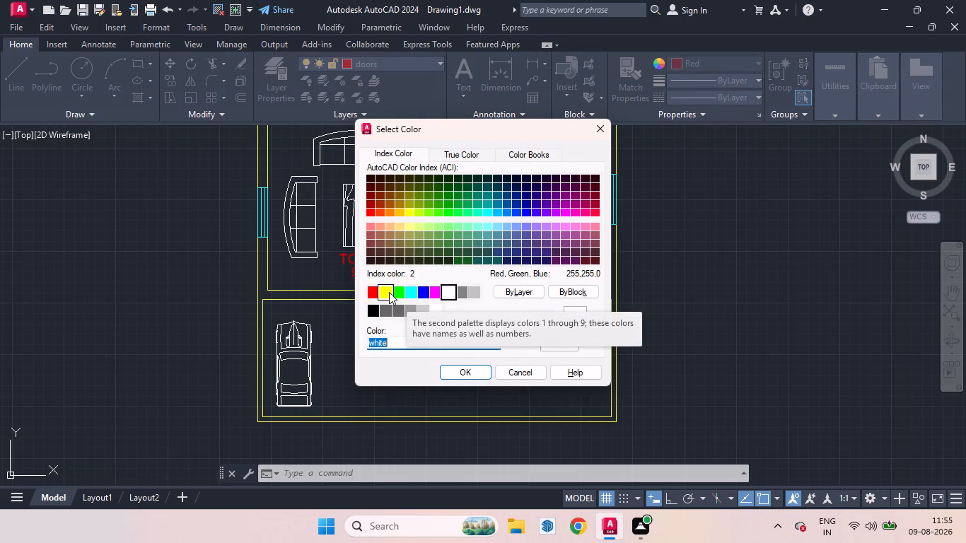
click(389, 292)
click(480, 370)
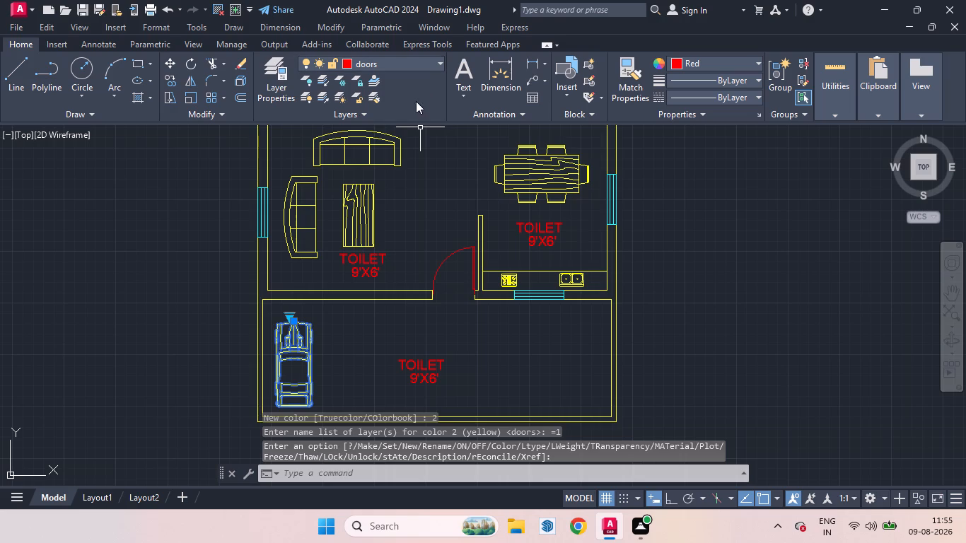
click(436, 66)
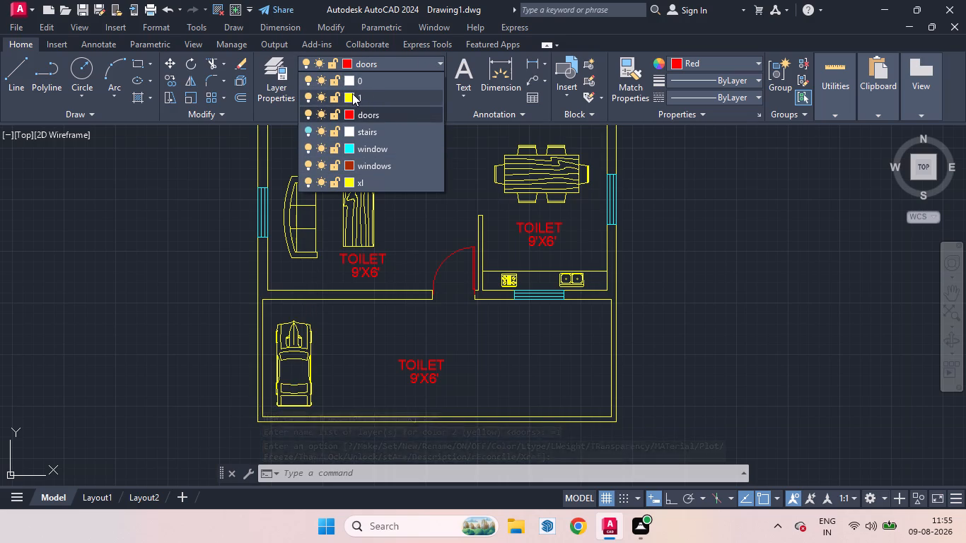
click(352, 93)
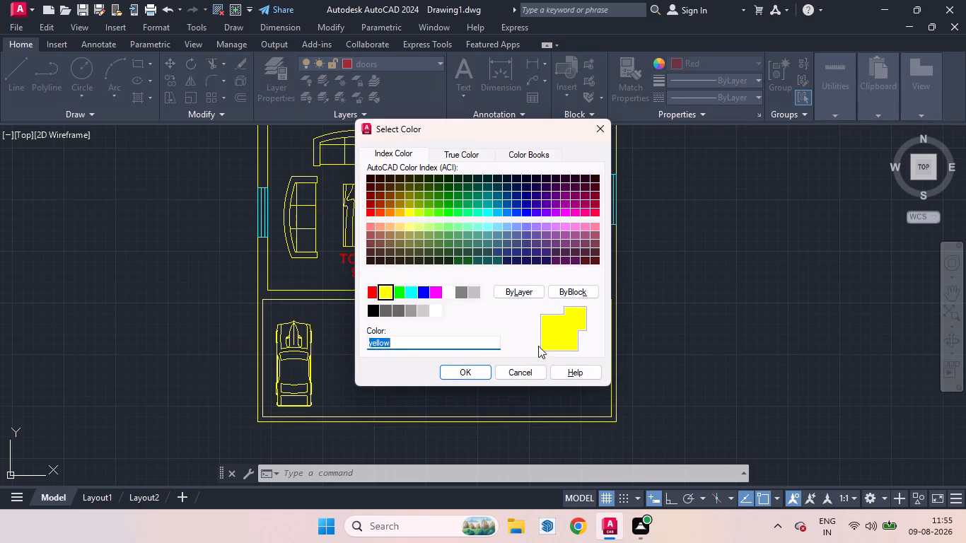
click(473, 375)
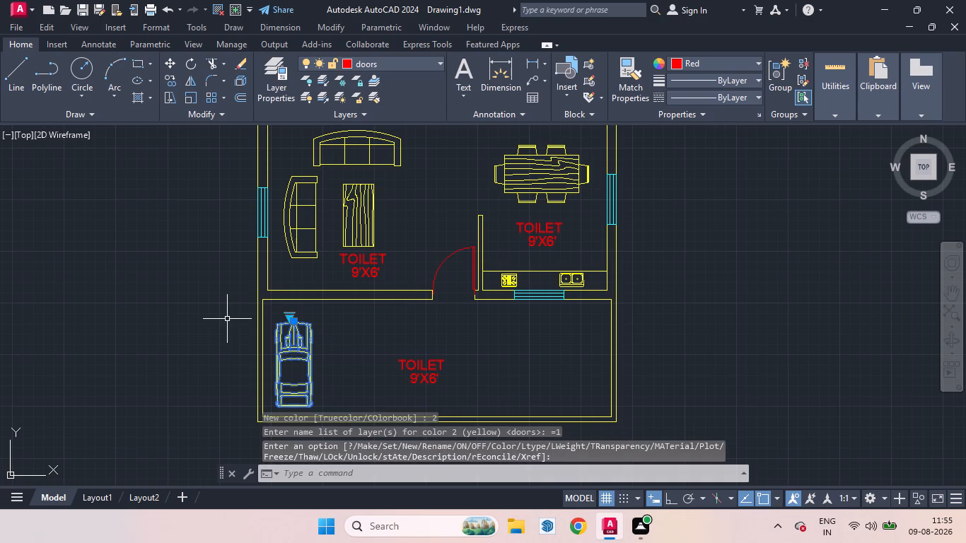
key(Escape)
scroll(241, 300, down, 3)
scroll(277, 332, up, 2)
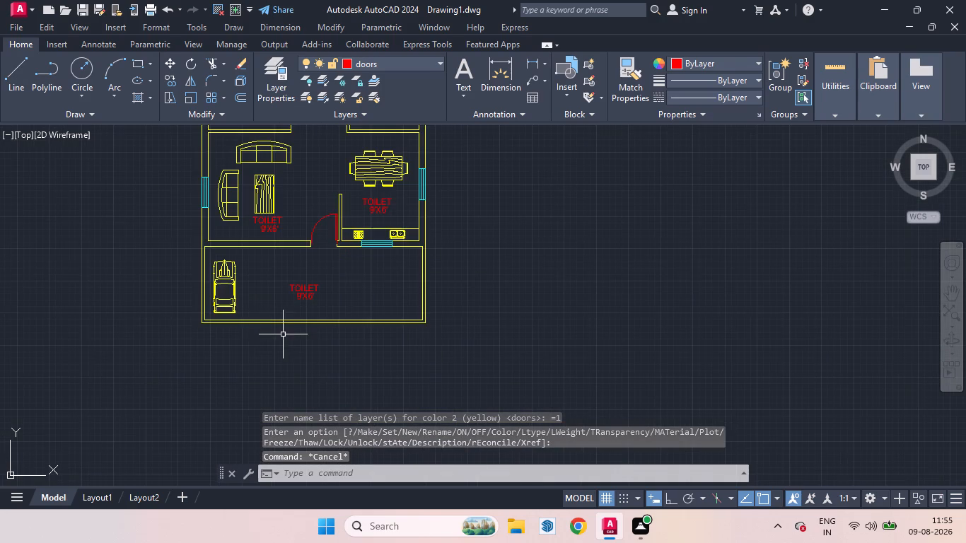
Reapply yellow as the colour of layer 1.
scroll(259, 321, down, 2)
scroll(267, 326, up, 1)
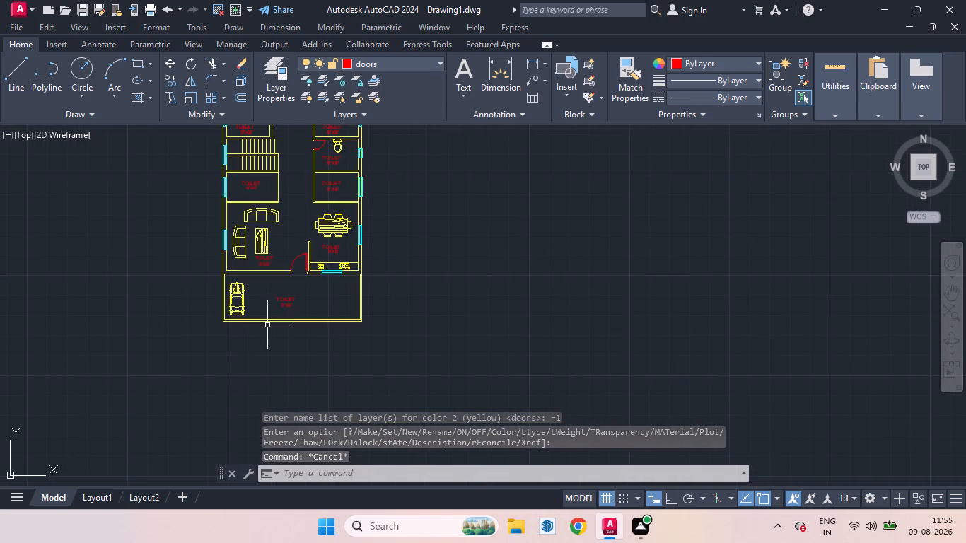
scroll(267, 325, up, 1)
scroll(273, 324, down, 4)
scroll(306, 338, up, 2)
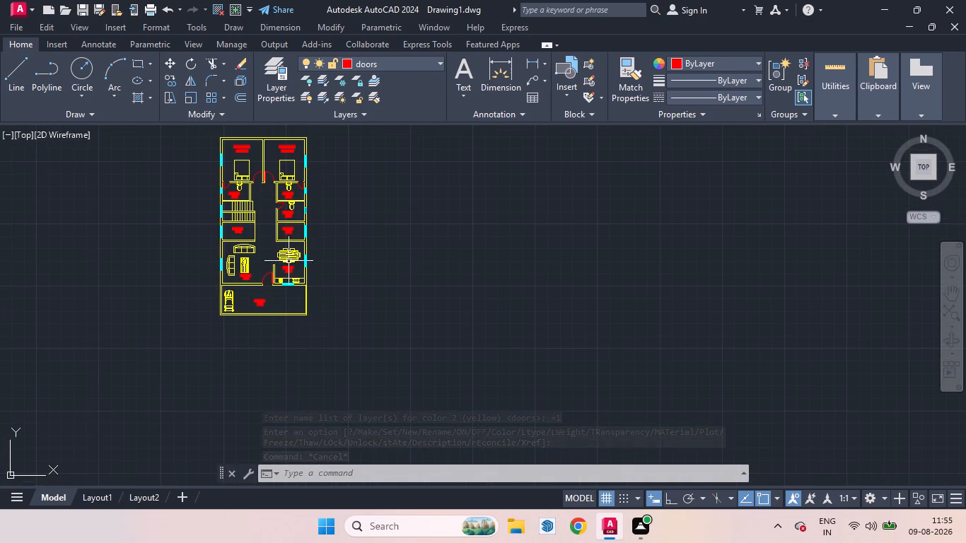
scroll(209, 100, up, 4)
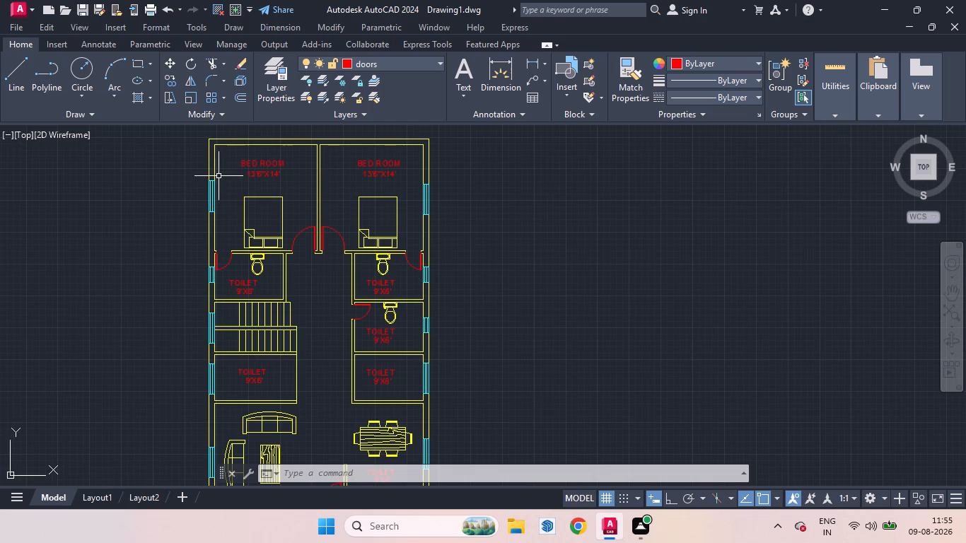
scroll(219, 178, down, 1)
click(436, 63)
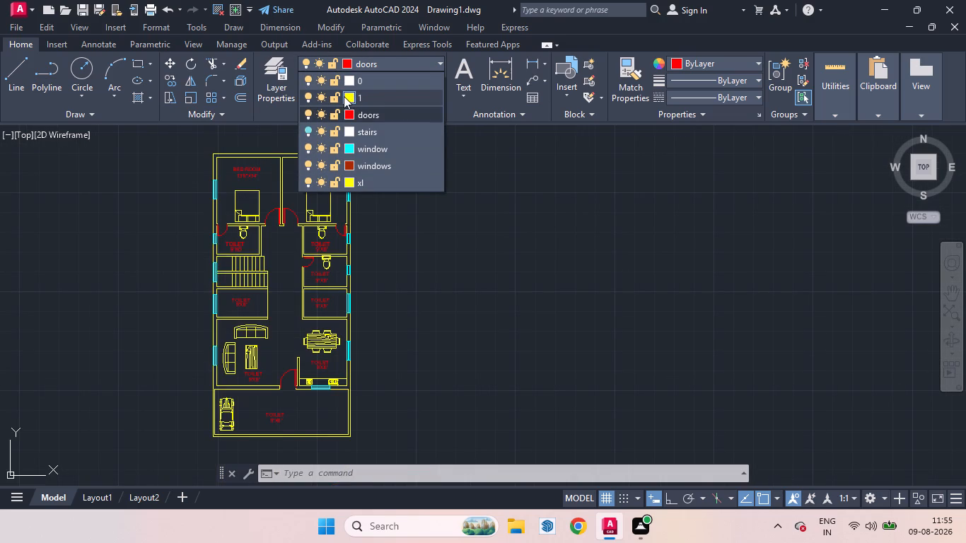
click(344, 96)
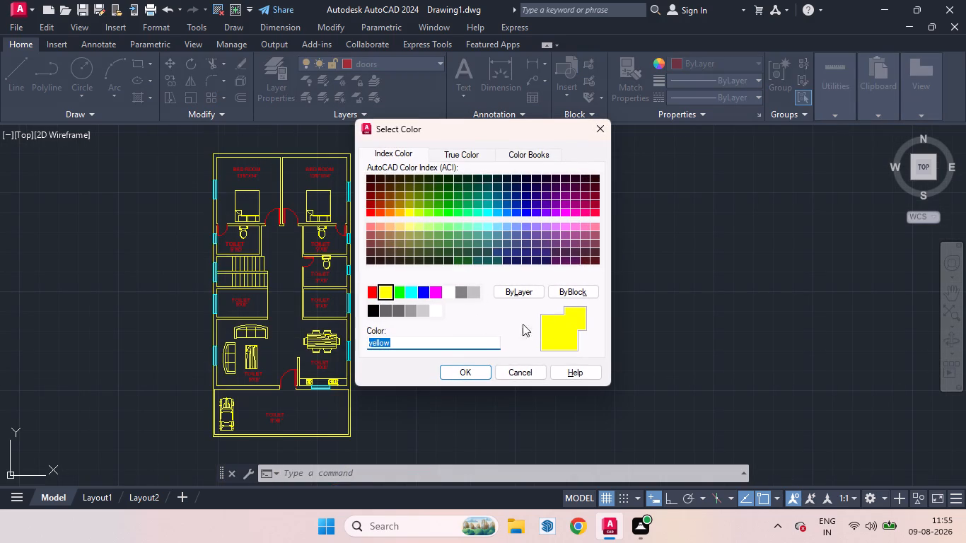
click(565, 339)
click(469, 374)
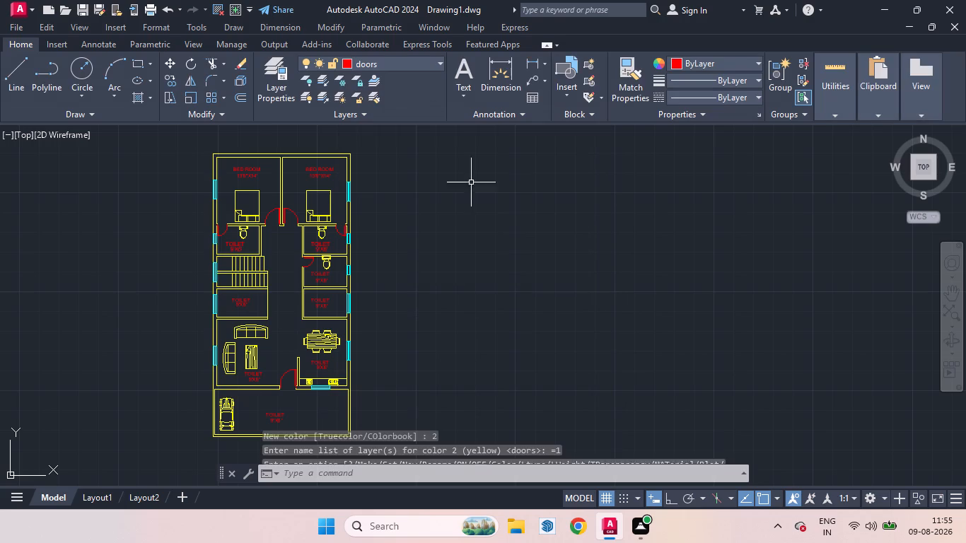
Assign the car in the car porch to layer 0.
scroll(405, 245, down, 3)
scroll(382, 317, up, 3)
scroll(344, 159, up, 4)
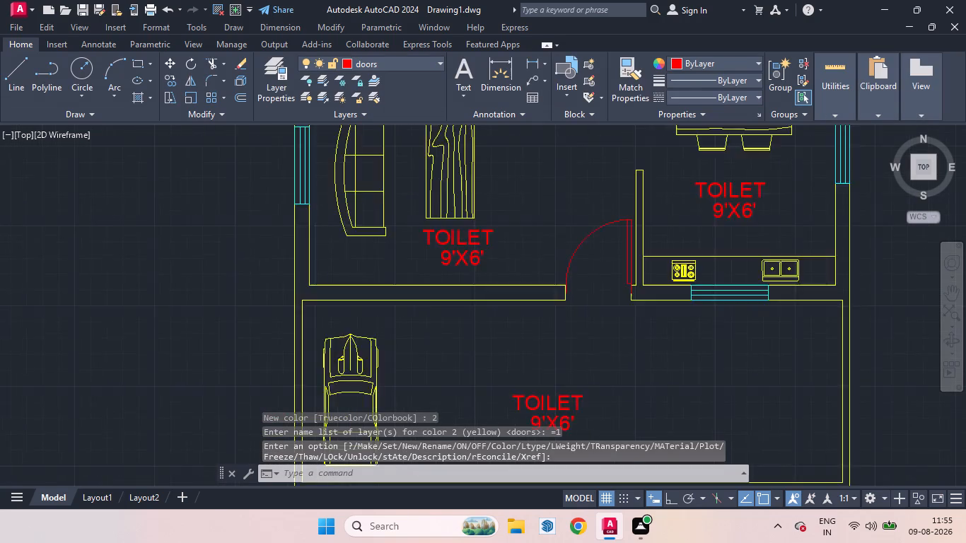
scroll(359, 186, up, 1)
scroll(307, 247, down, 3)
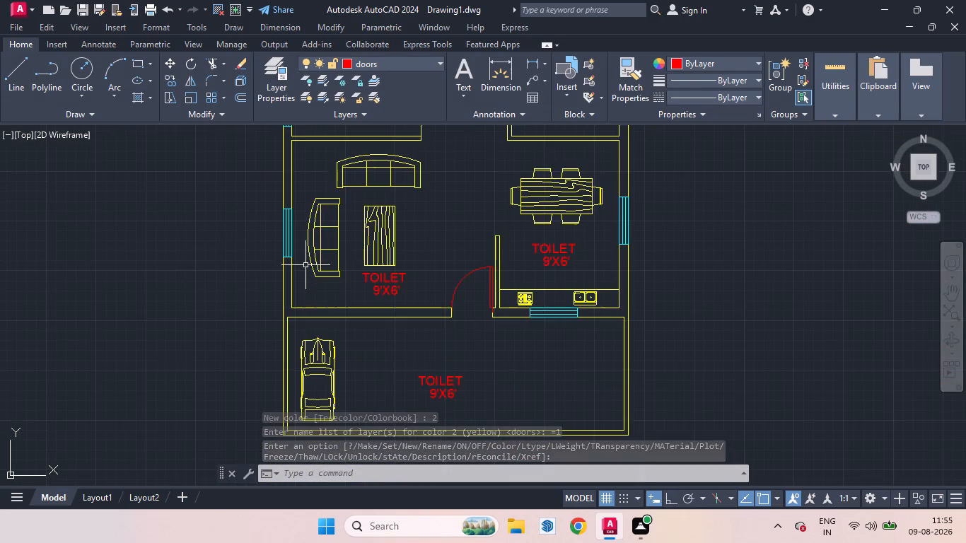
scroll(388, 361, down, 1)
click(349, 383)
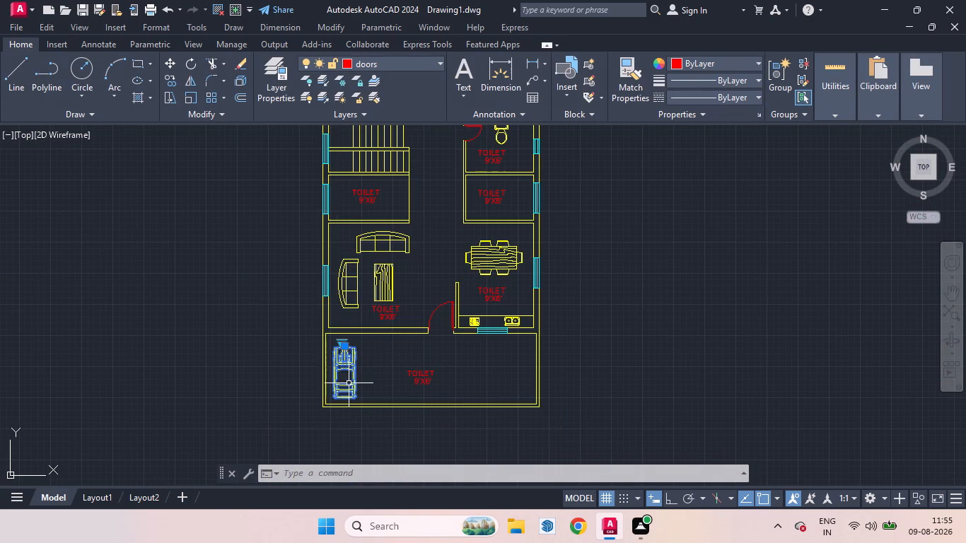
click(436, 63)
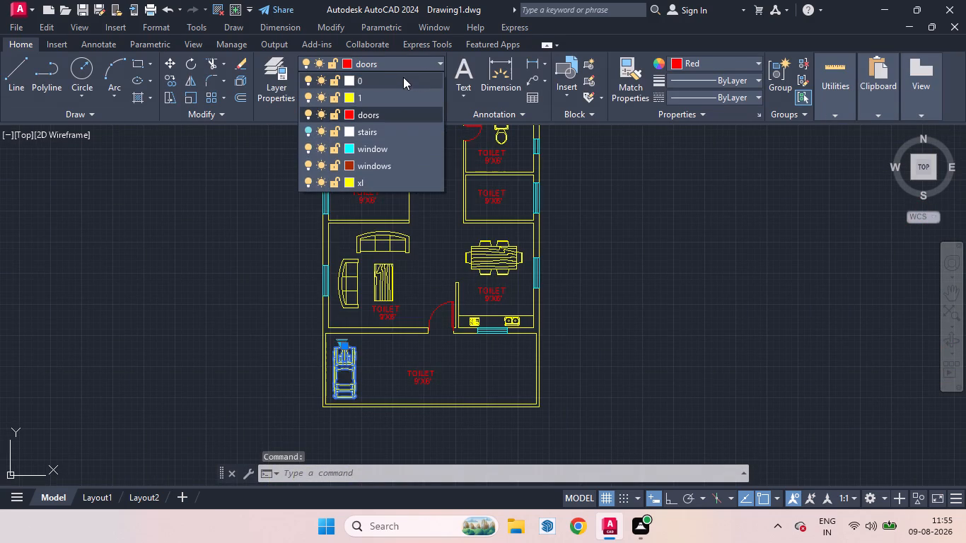
click(368, 78)
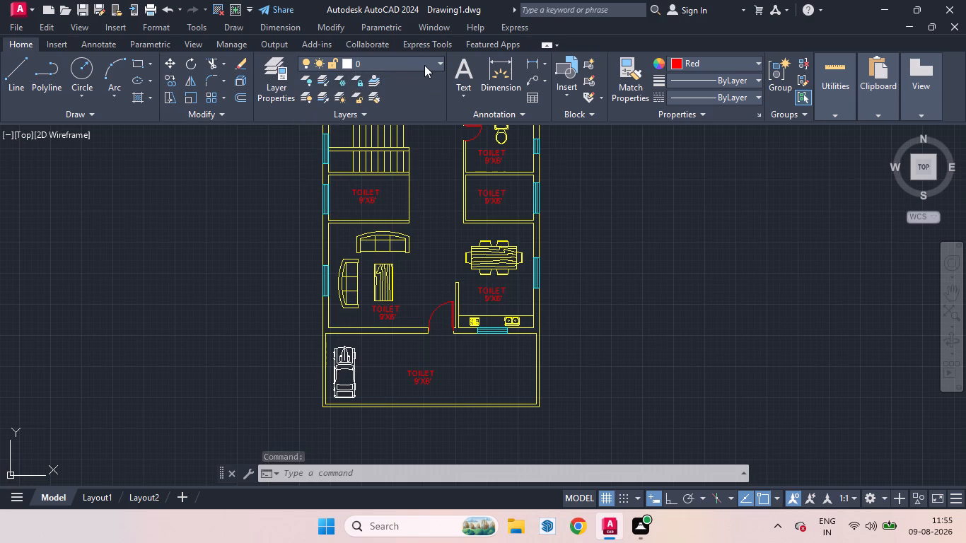
Set the colour of layer 0 to index colour 20 and clear the car selection.
click(434, 64)
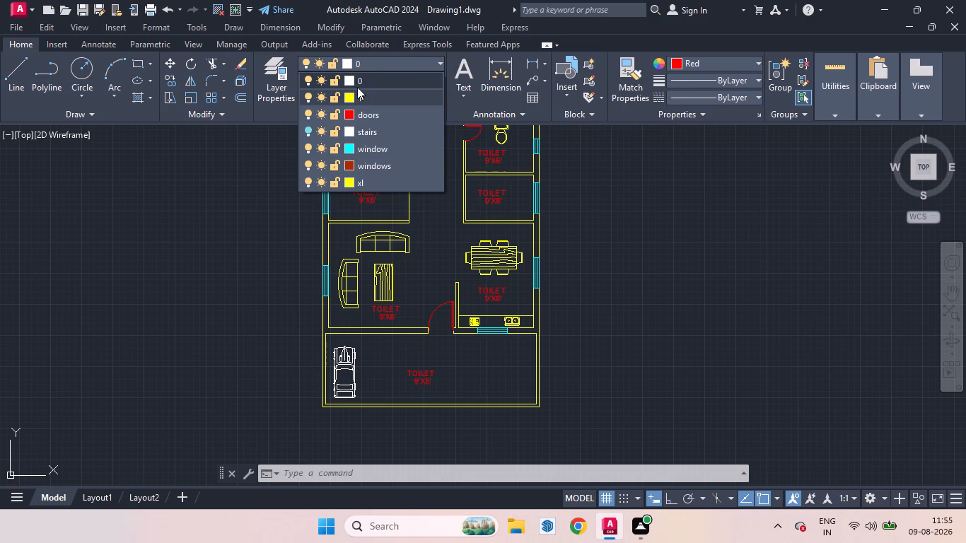
click(351, 78)
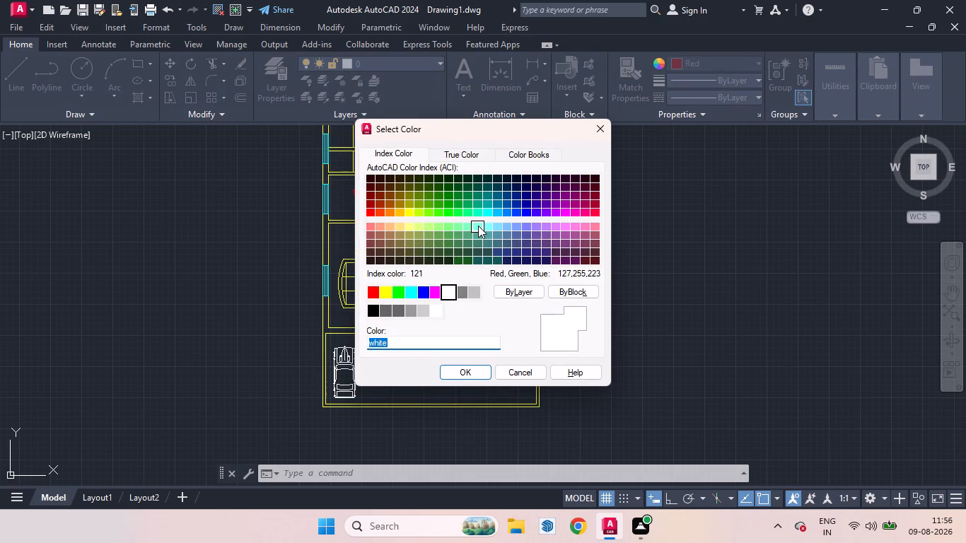
click(380, 212)
click(471, 375)
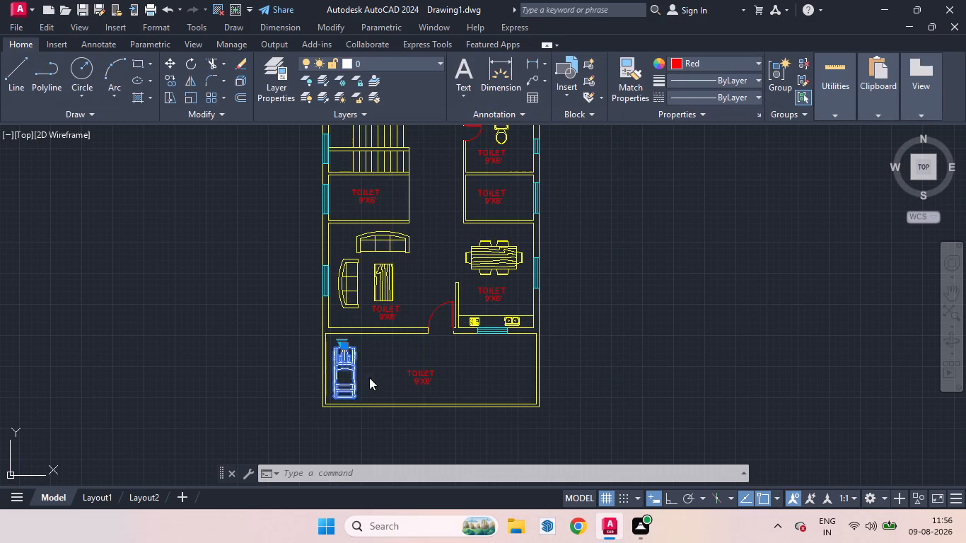
click(347, 373)
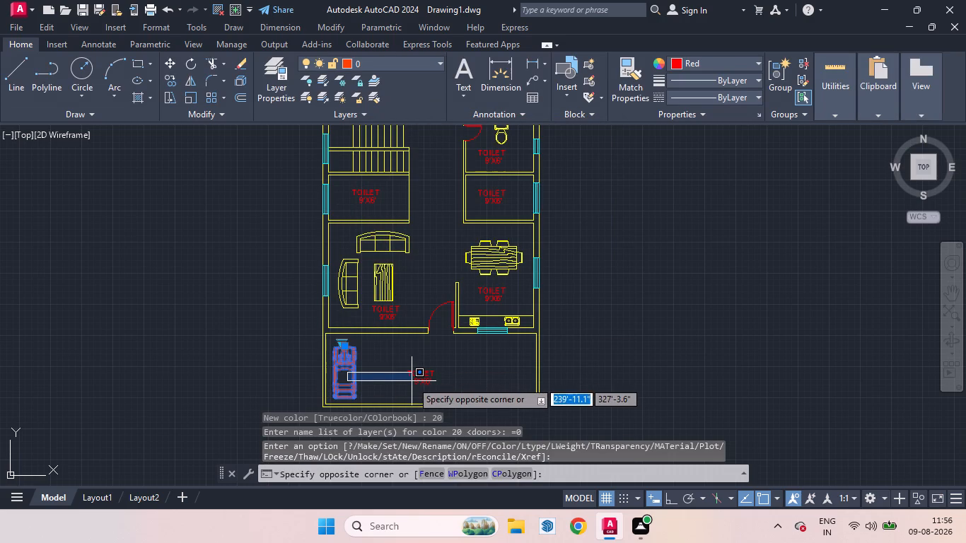
key(Escape)
key(Escape)
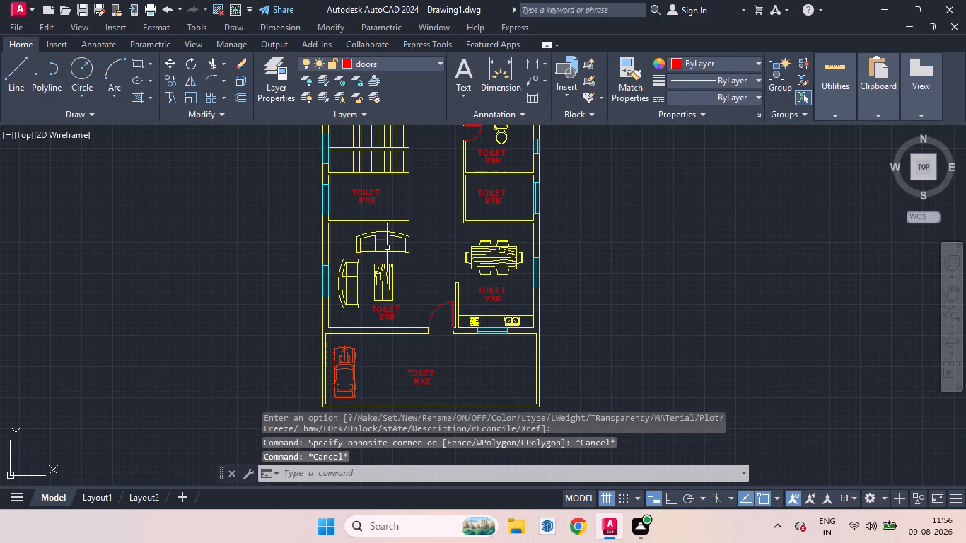
Change the size text of the toilet across from the stairs to 9'X6'6".
scroll(387, 259, down, 1)
scroll(414, 362, down, 1)
scroll(413, 346, up, 2)
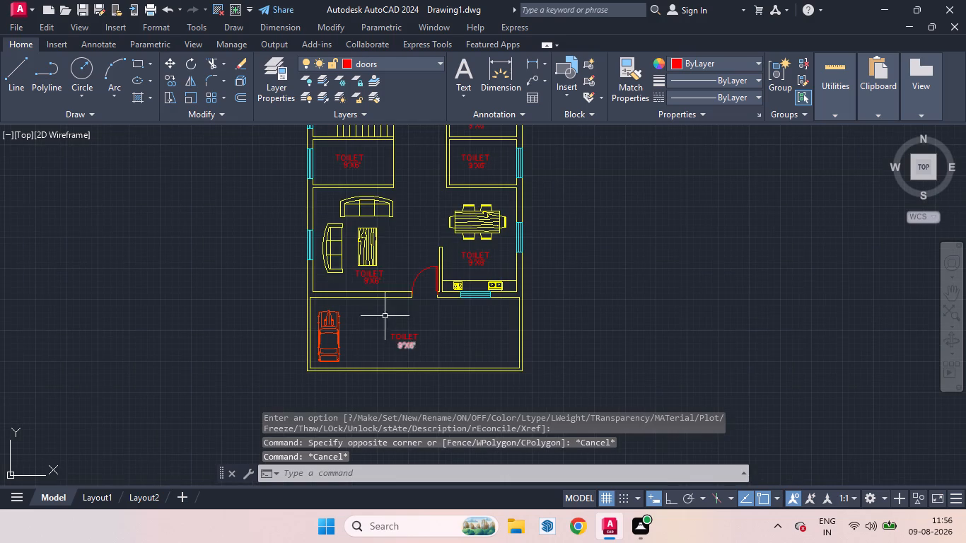
scroll(396, 298, down, 2)
scroll(388, 163, up, 2)
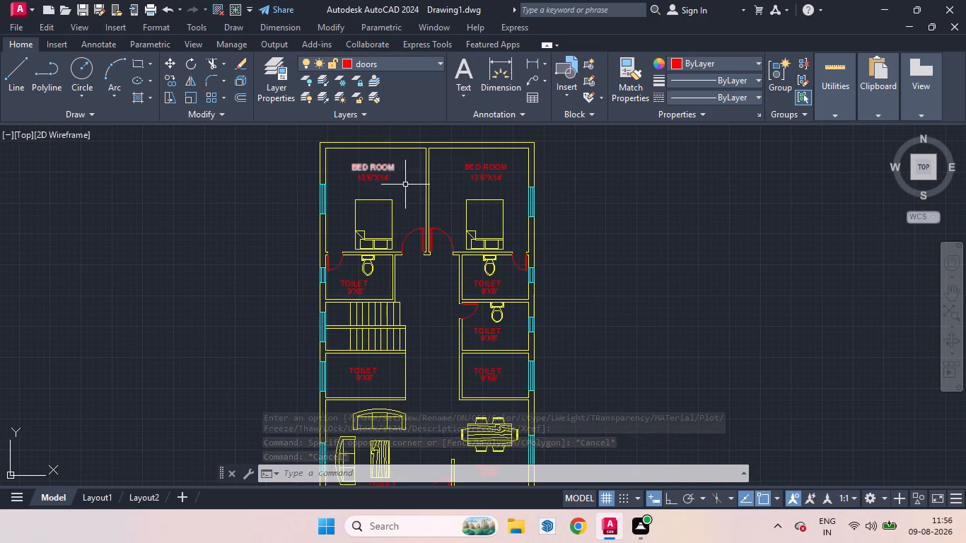
scroll(471, 264, down, 1)
scroll(542, 325, down, 1)
scroll(541, 328, up, 1)
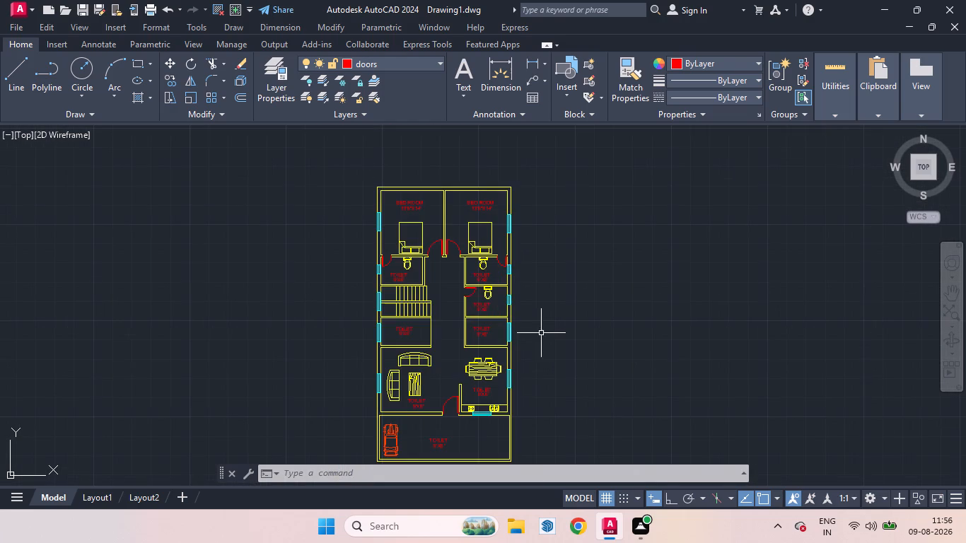
scroll(413, 325, up, 1)
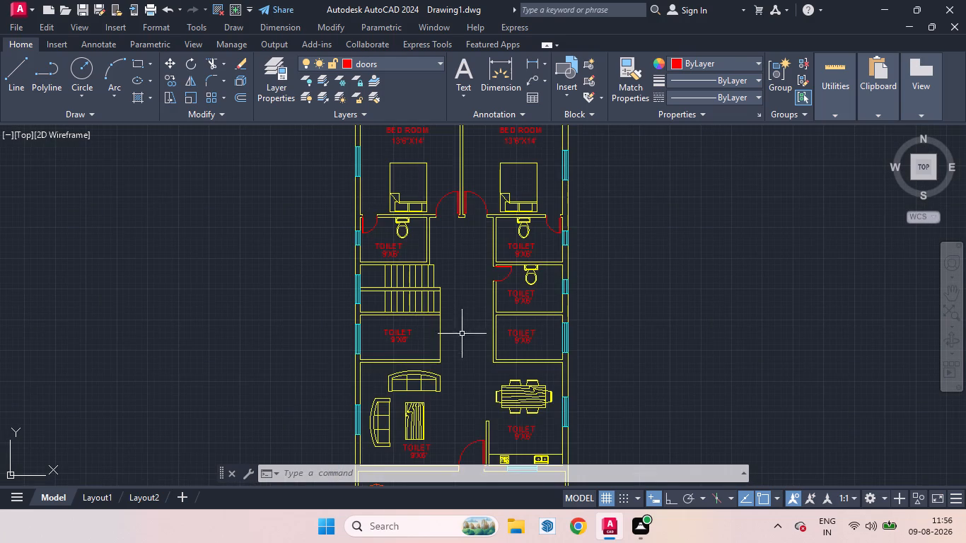
scroll(458, 337, up, 1)
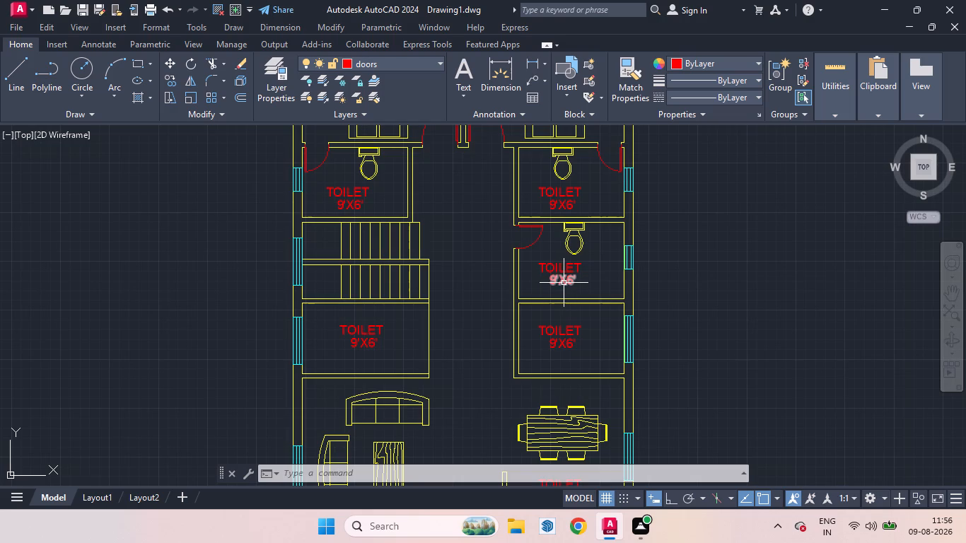
click(564, 283)
text(TED)
key(Return)
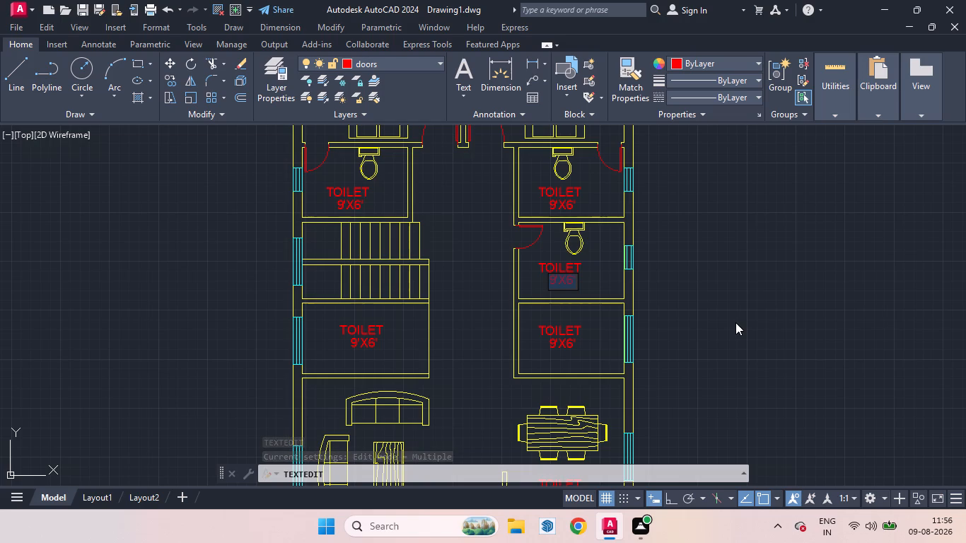
text(9')
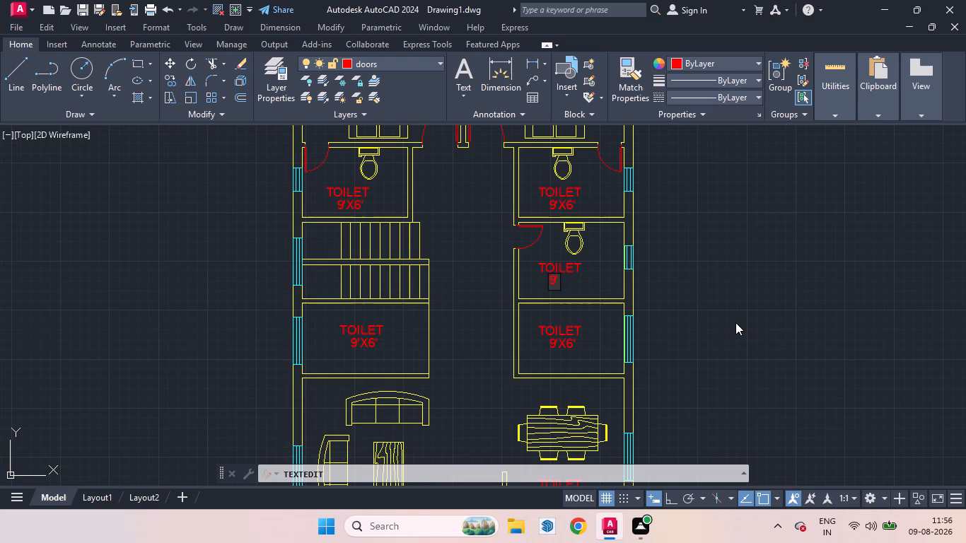
key(x)
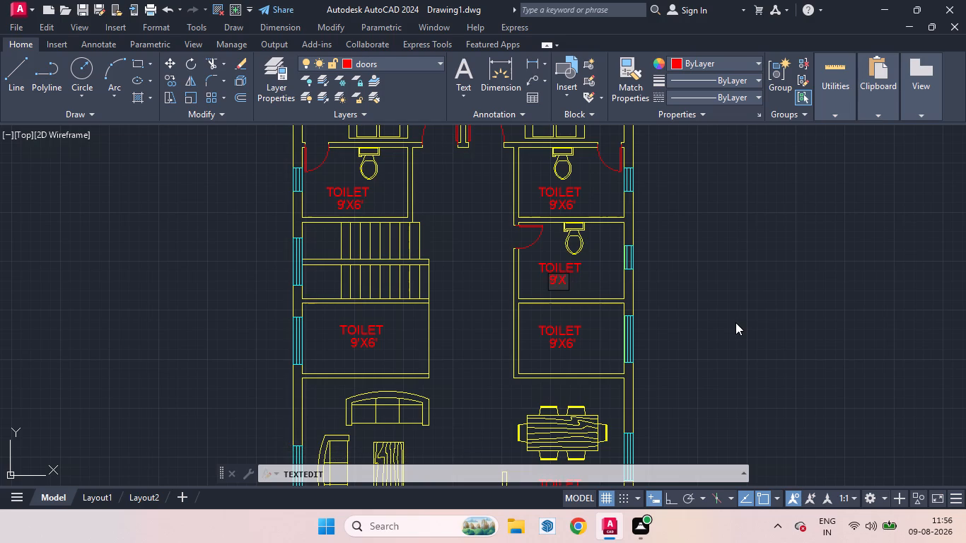
text(6'6)
key(shift+quotedbl)
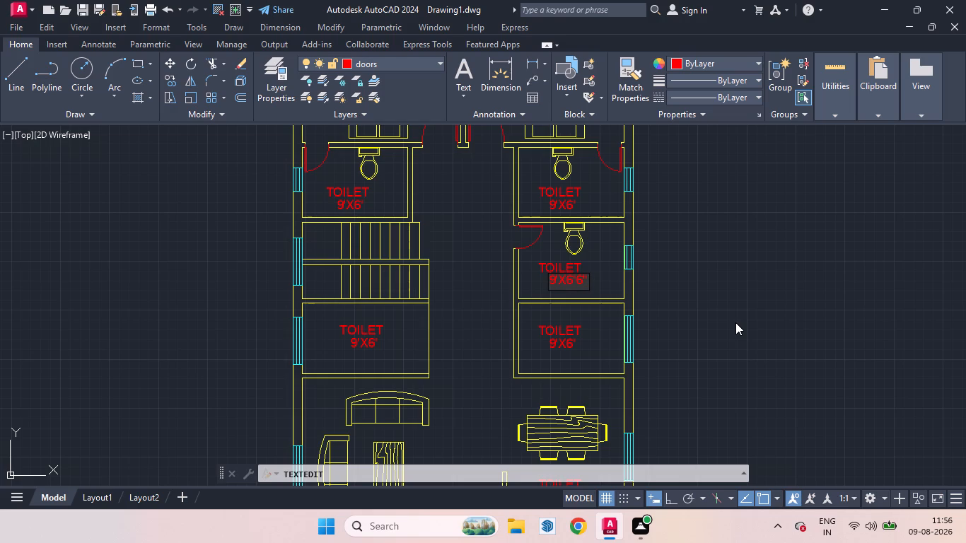
click(735, 322)
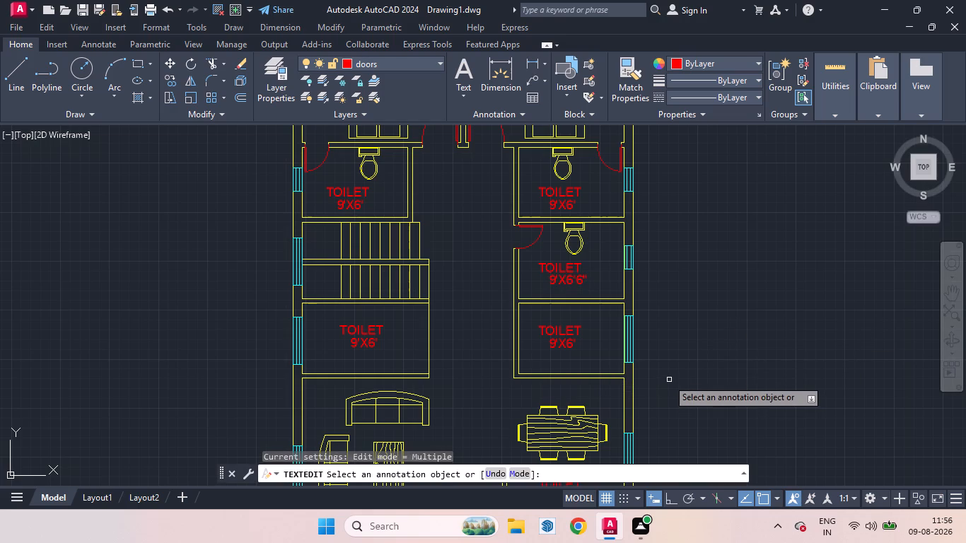
Change the TOILET text in the room below the stairs to PUJA ROOM.
click(364, 324)
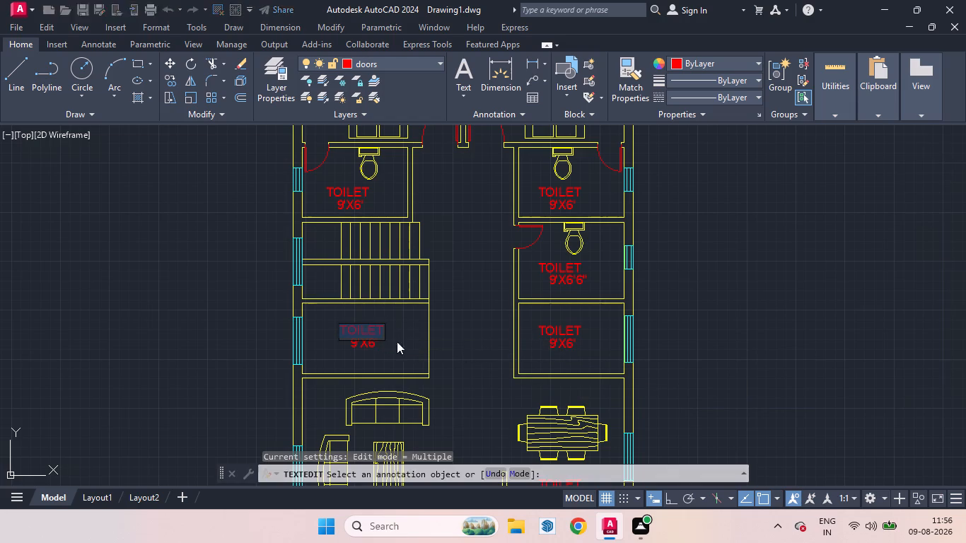
text(PUJ)
key(a)
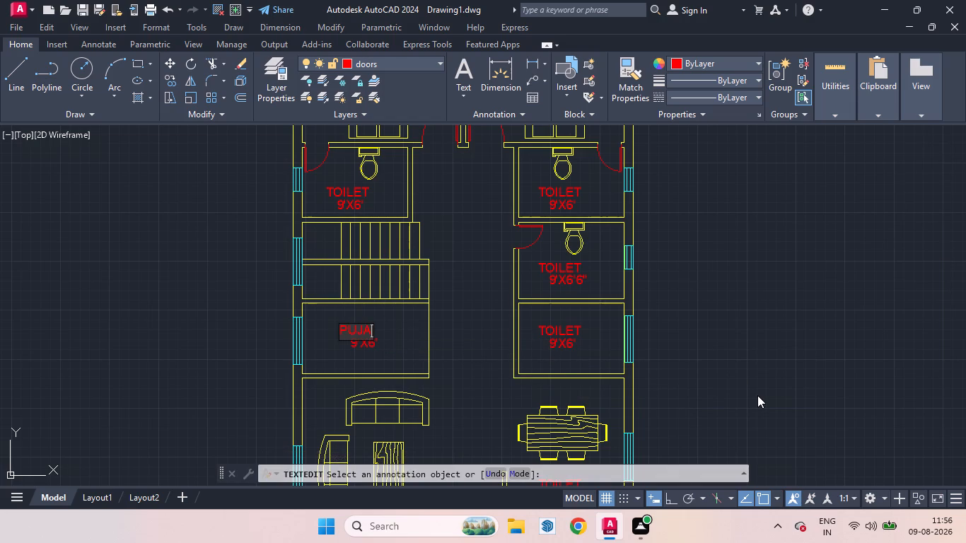
key(space)
text(ROOM)
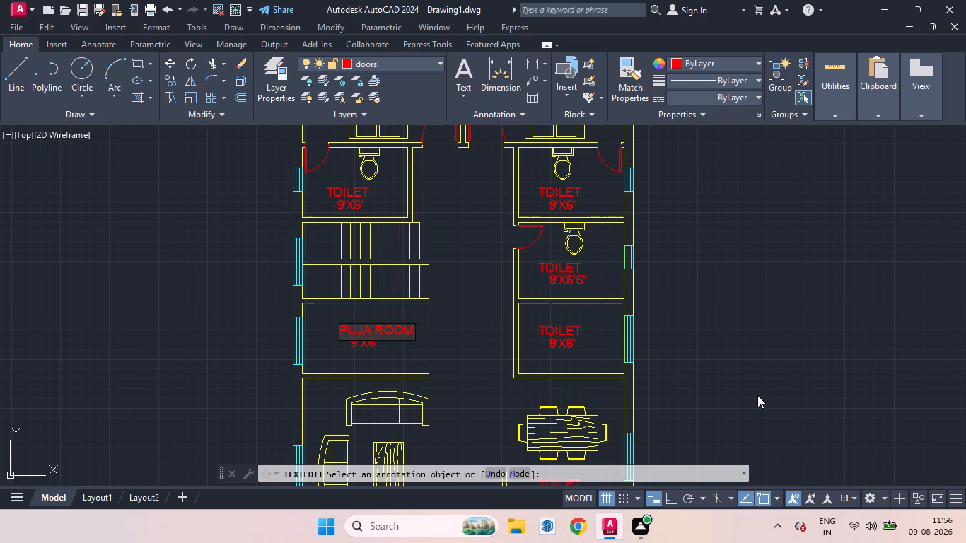
click(734, 391)
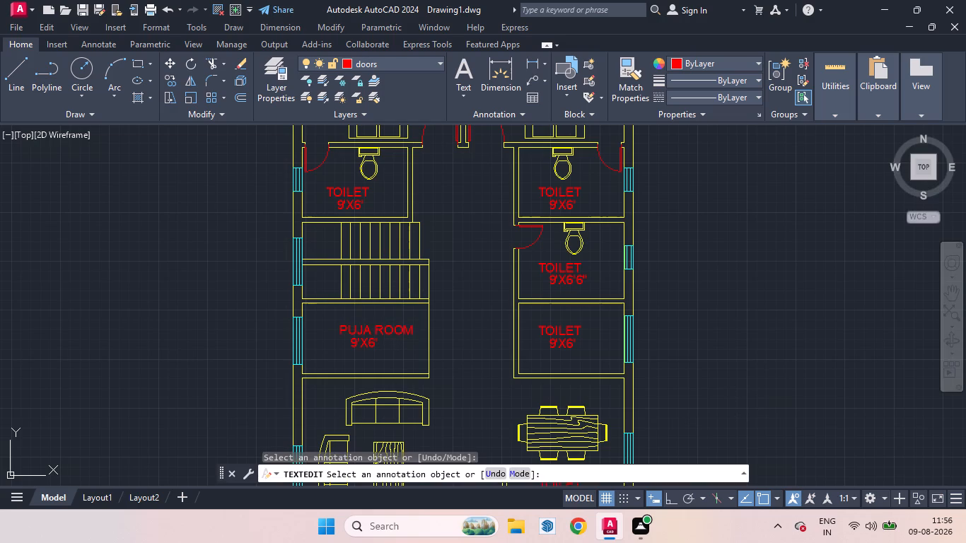
Change the size text under PUJA ROOM to 11'4"X6'.
click(362, 348)
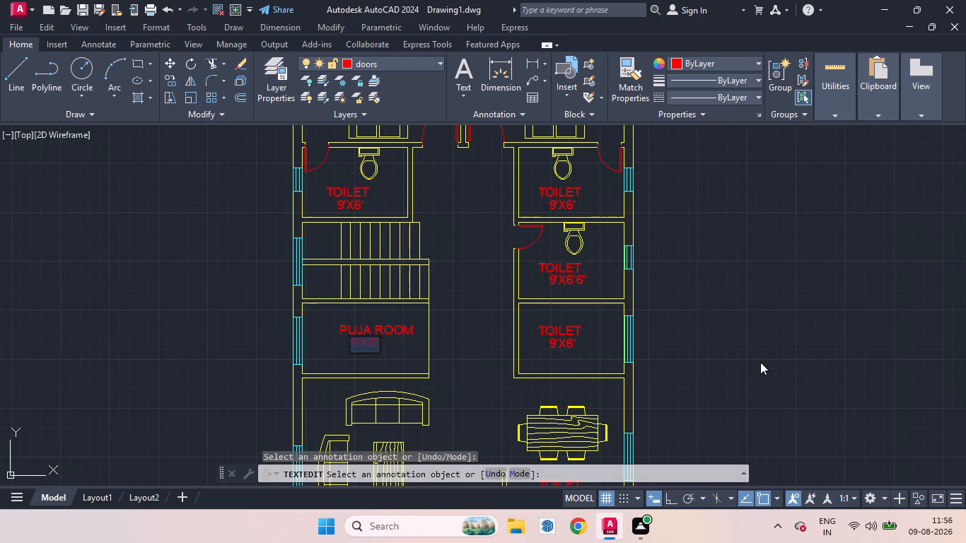
text(11)
text('4)
text("X)
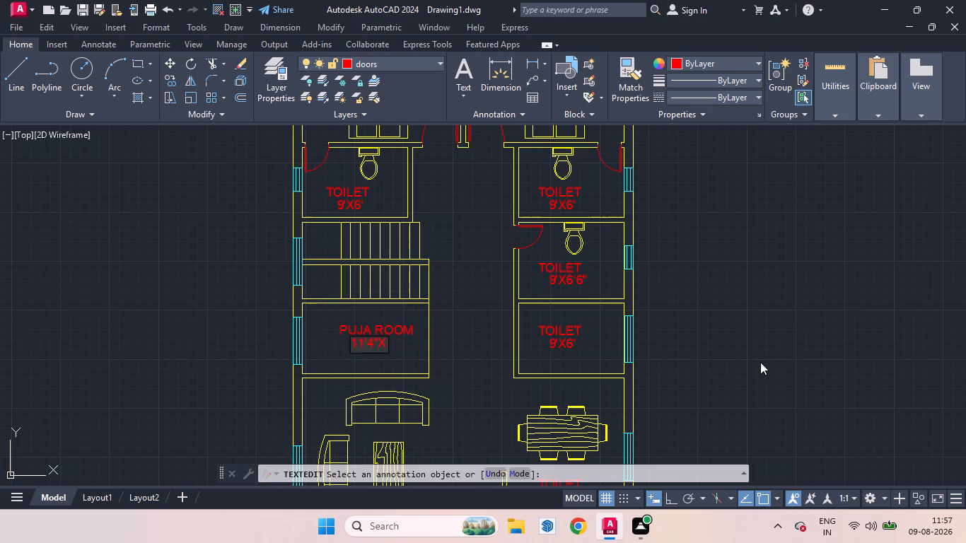
key(6)
key(apostrophe)
key(Return)
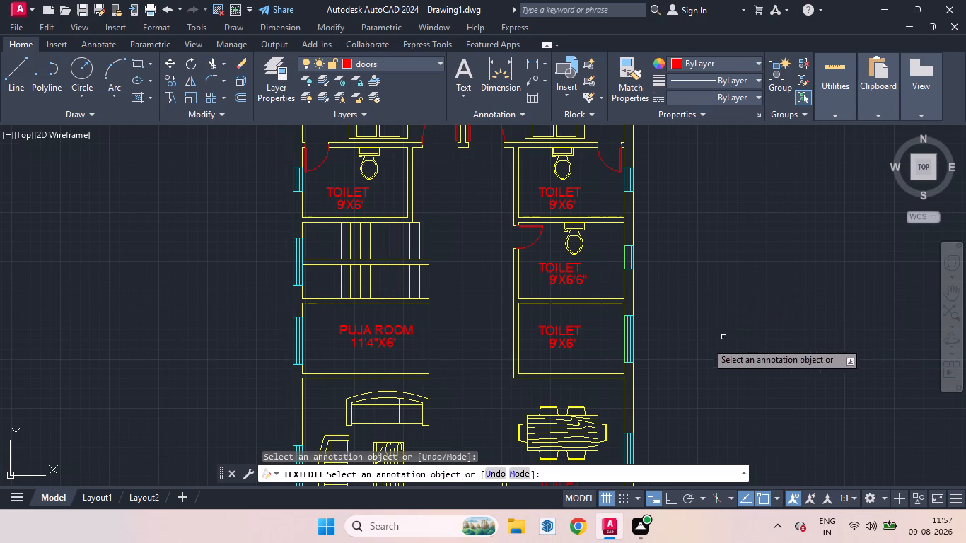
Change the TOILET text in the room across from PUJA ROOM to STORE, keeping its size text.
click(547, 332)
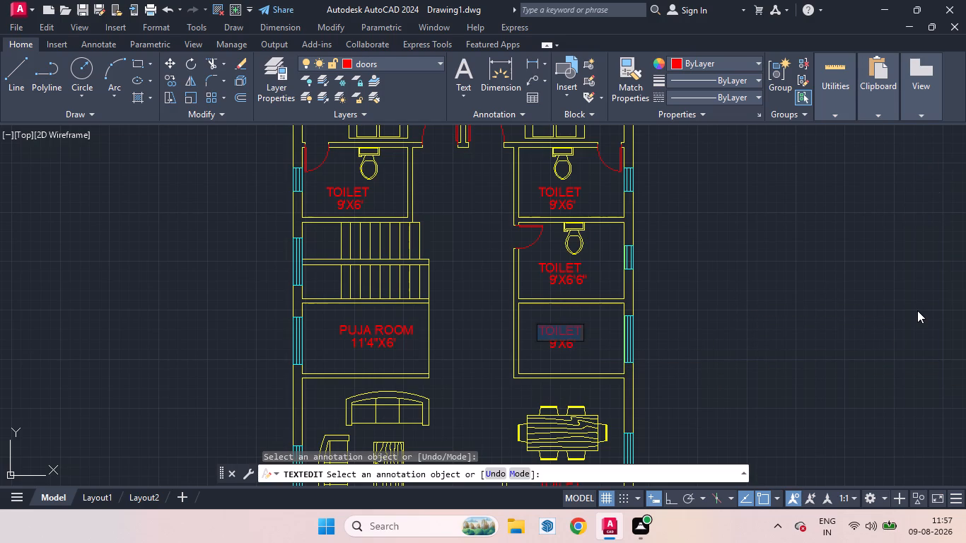
text(STORE)
key(Return)
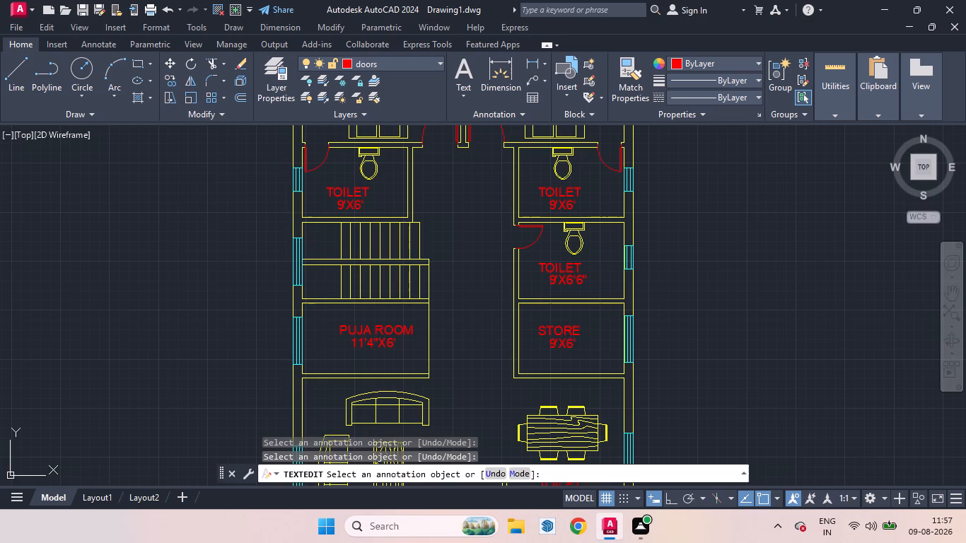
click(549, 344)
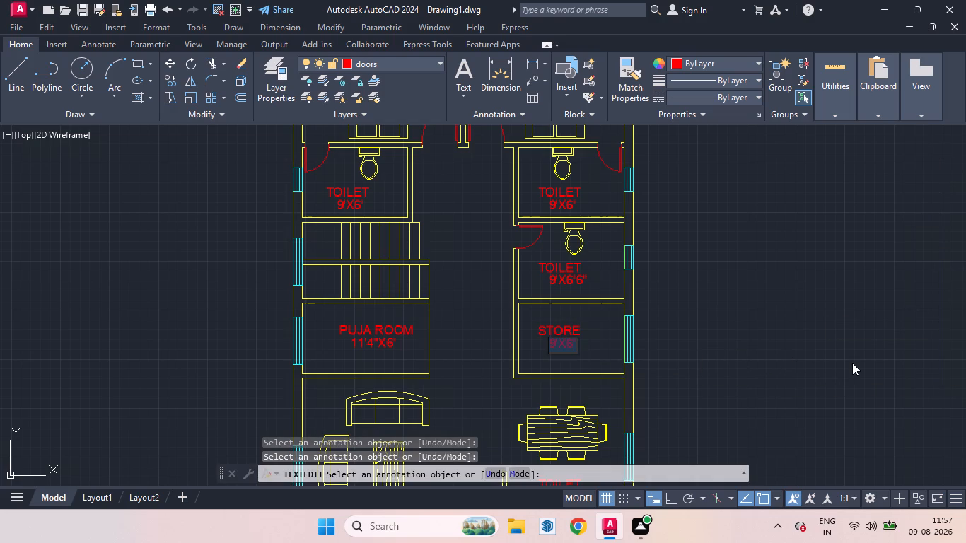
click(779, 357)
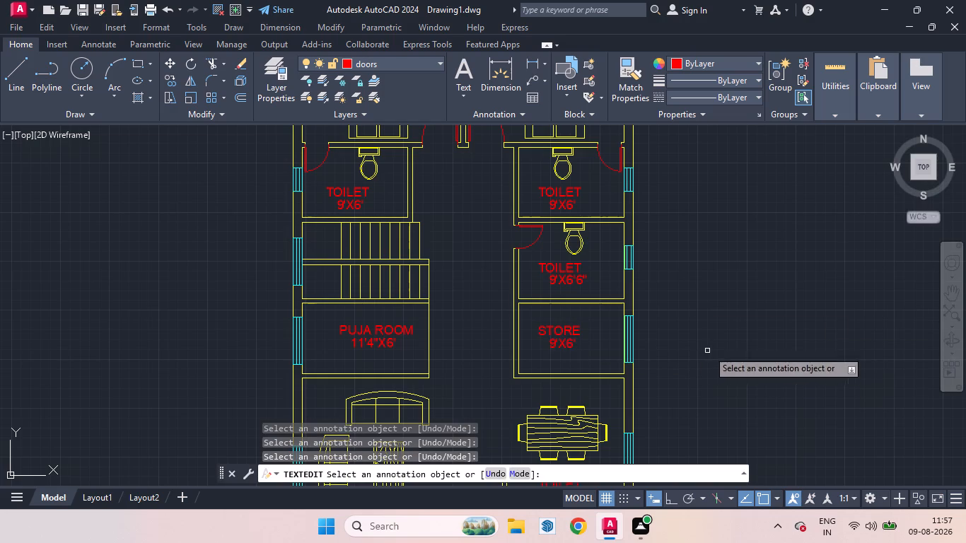
Change the TOILET text below the coffee table in the sofa area to LIVING ROOM.
scroll(678, 290, down, 2)
scroll(601, 415, up, 2)
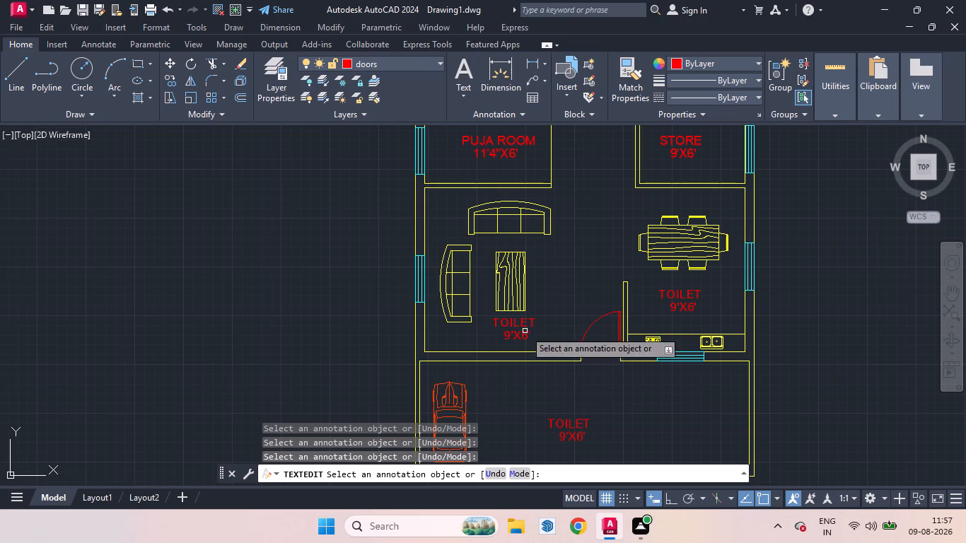
click(522, 322)
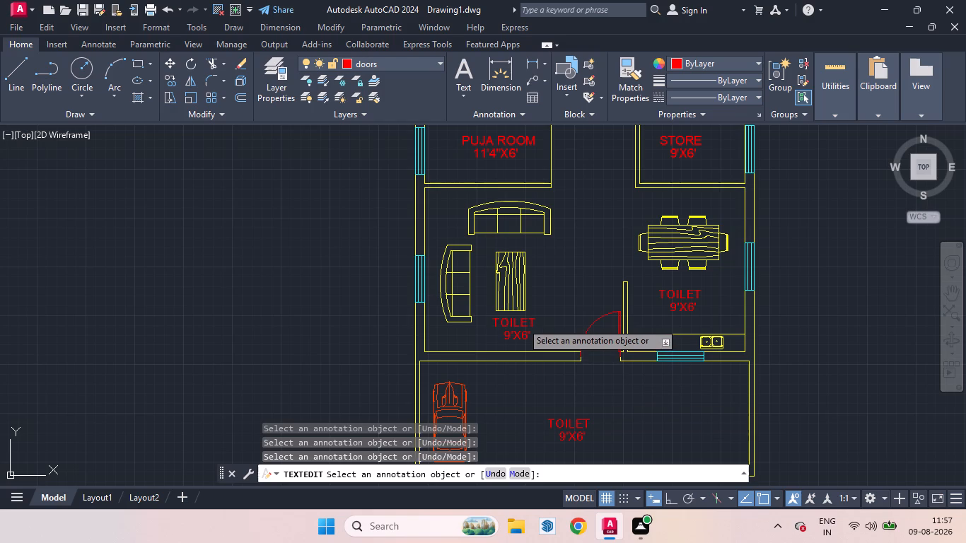
text(LIVING ROOM)
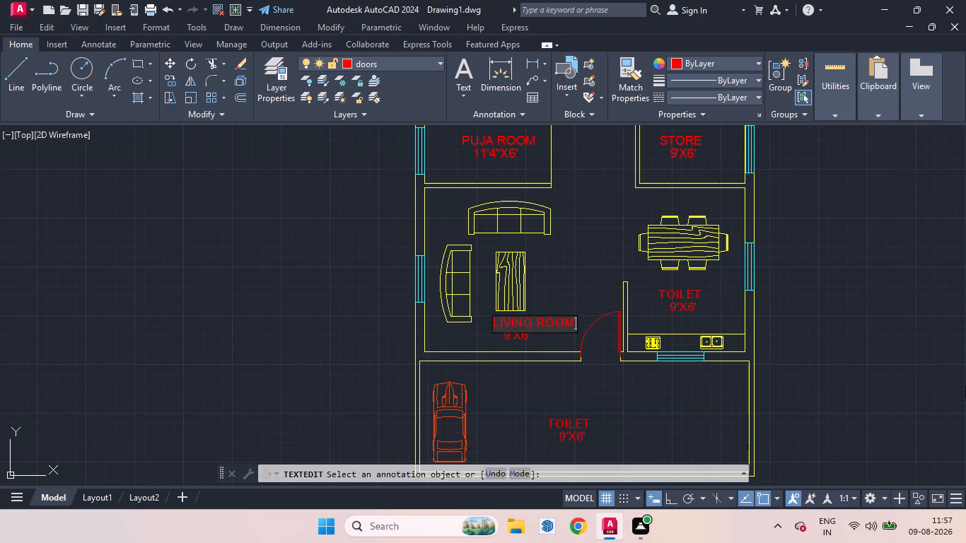
click(852, 329)
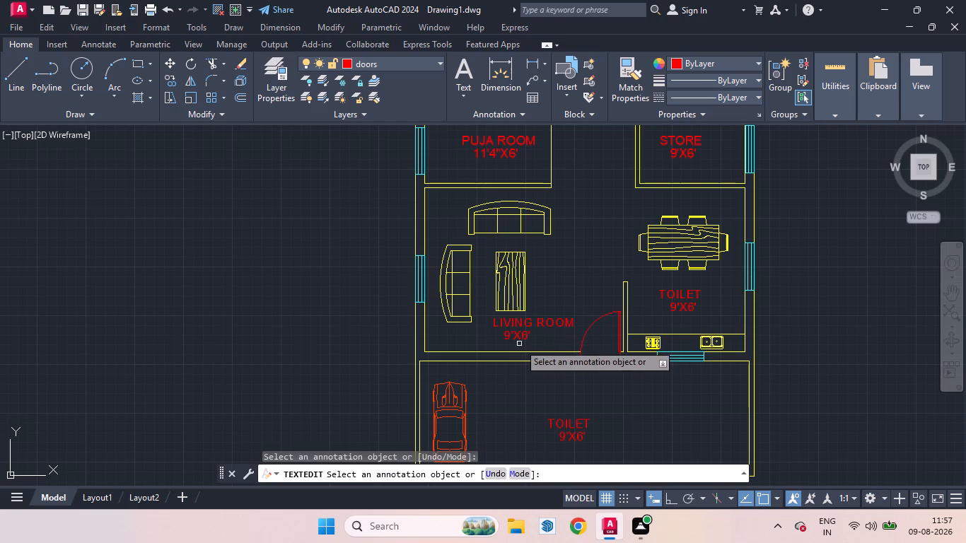
Change the size text under LIVING ROOM to 17'X14'.
click(514, 338)
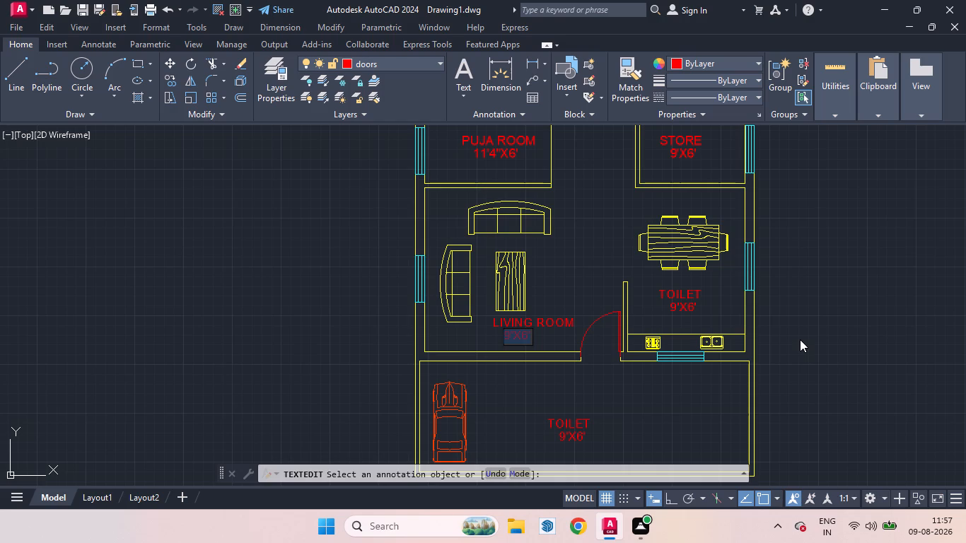
key(1)
text(7')
key(x)
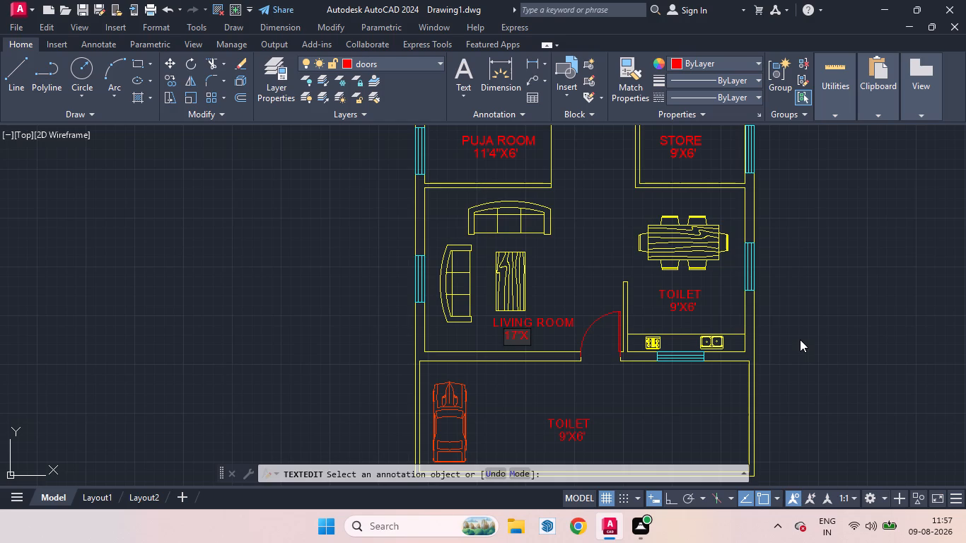
text(14')
click(800, 339)
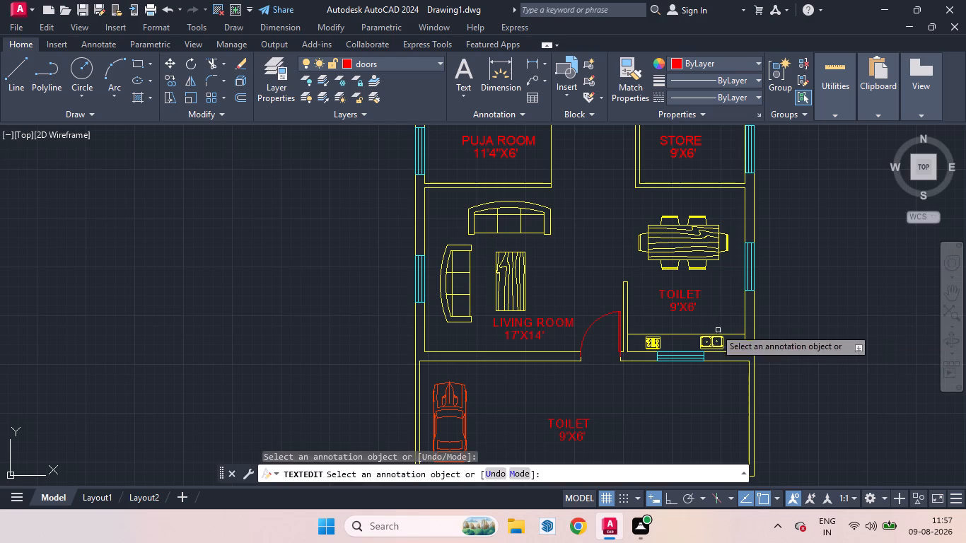
Change the TOILET text between the dining table and the cooking counter to KITCHEN.
click(680, 295)
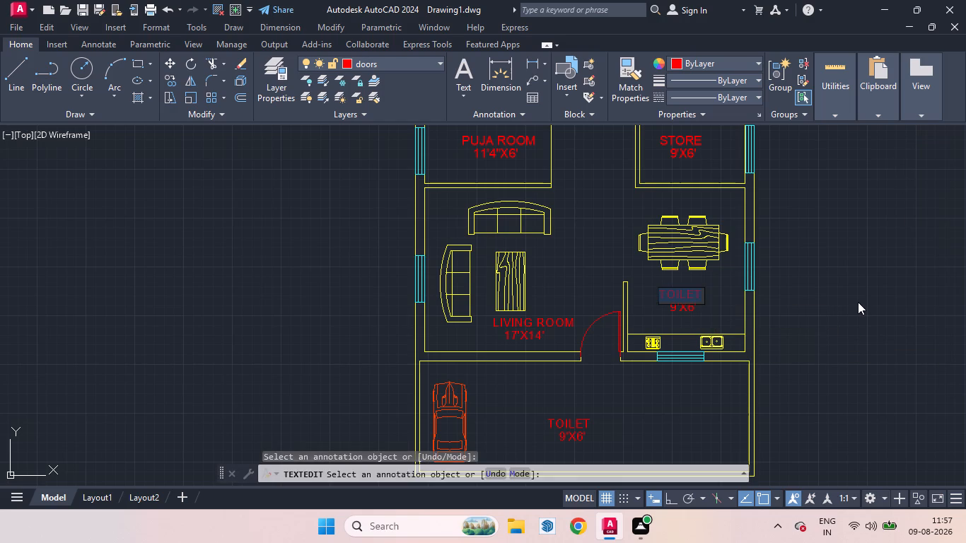
key(l)
key(BackSpace)
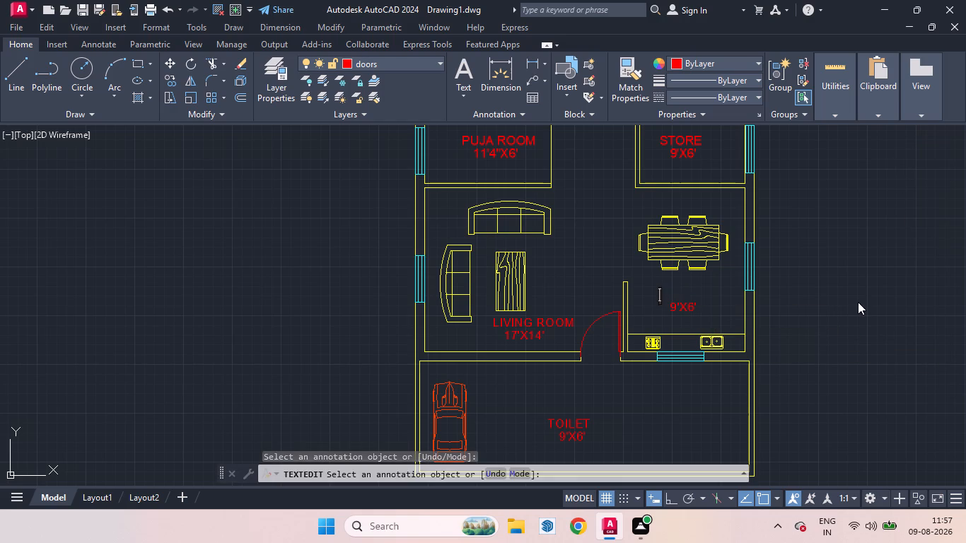
text(KITCHEN)
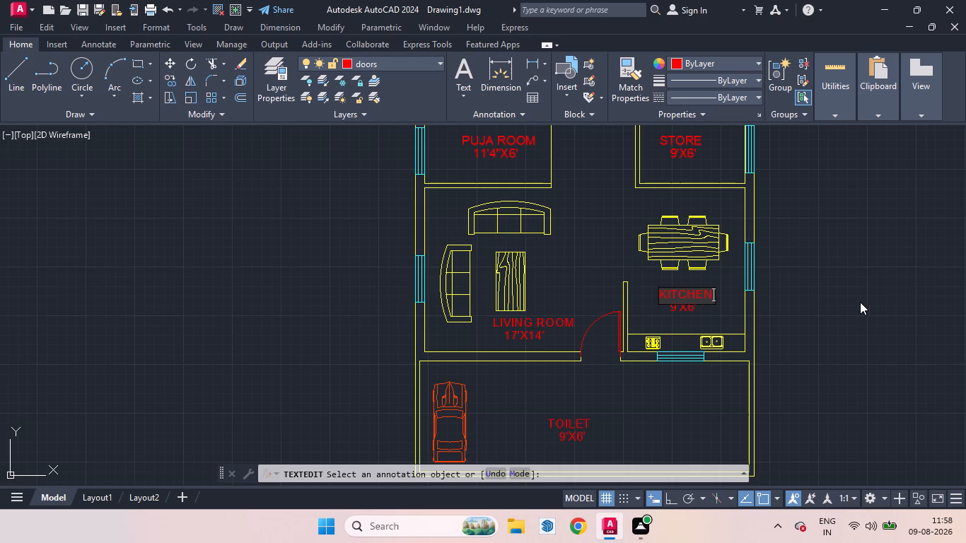
click(820, 334)
Change the size text under KITCHEN to 10'X6'.
click(687, 311)
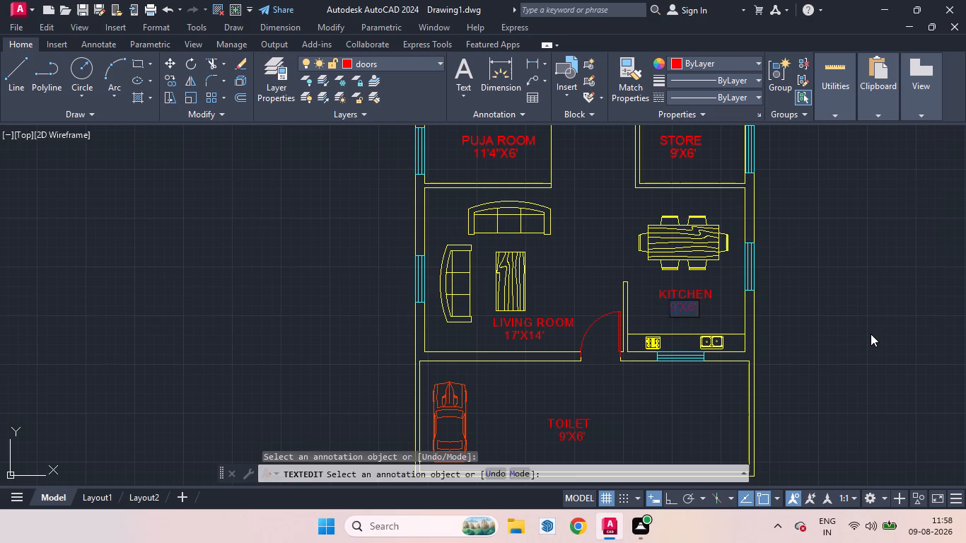
text(10)
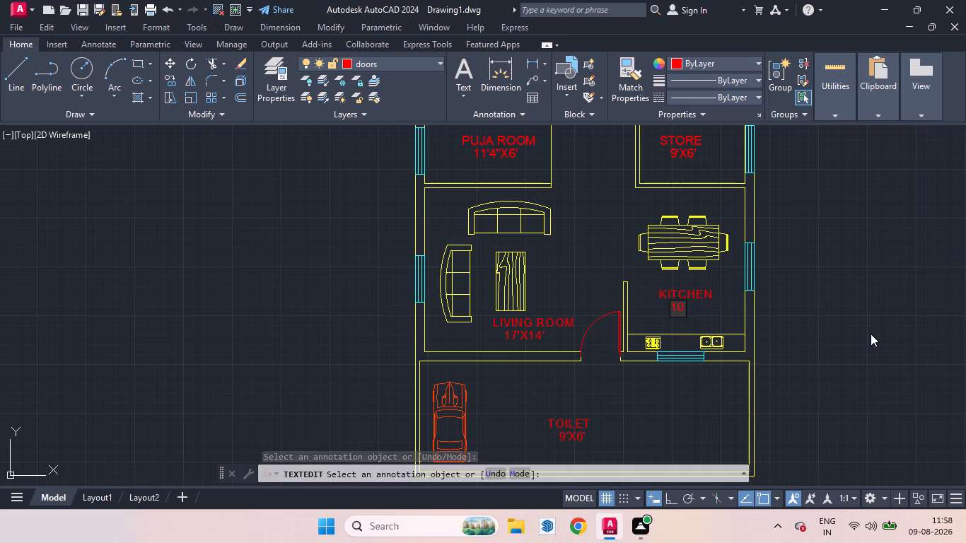
key(apostrophe)
text(X6)
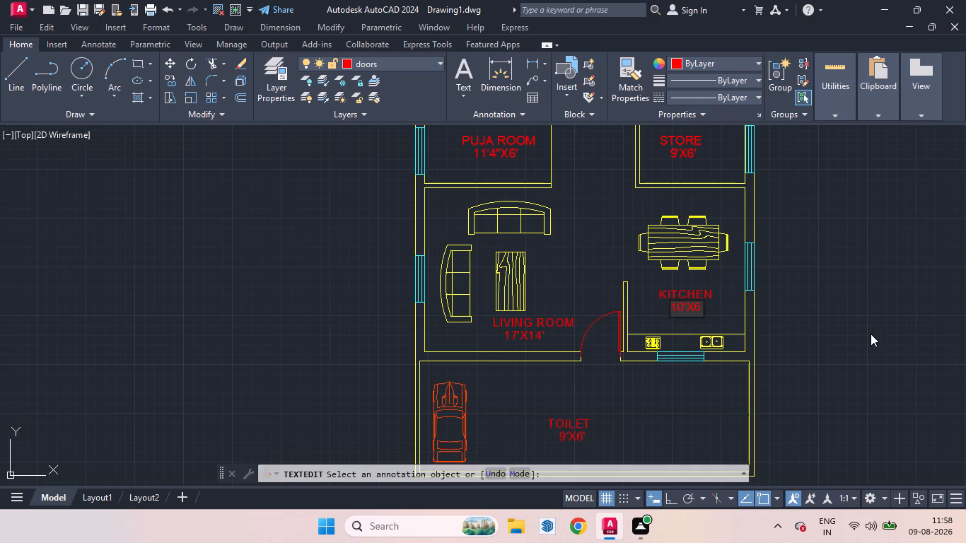
key(apostrophe)
click(871, 334)
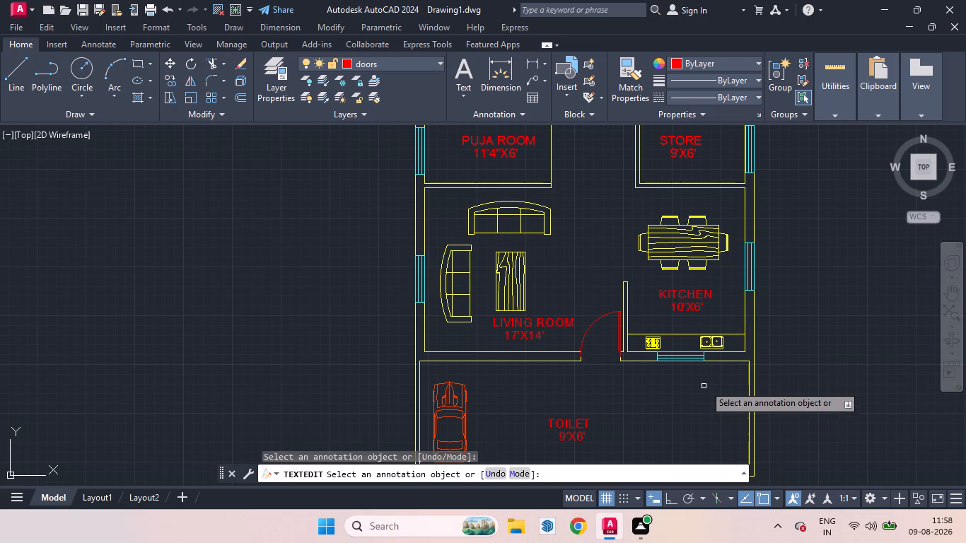
Open the TOILET text beside the car for editing.
scroll(702, 310, down, 2)
scroll(651, 387, up, 1)
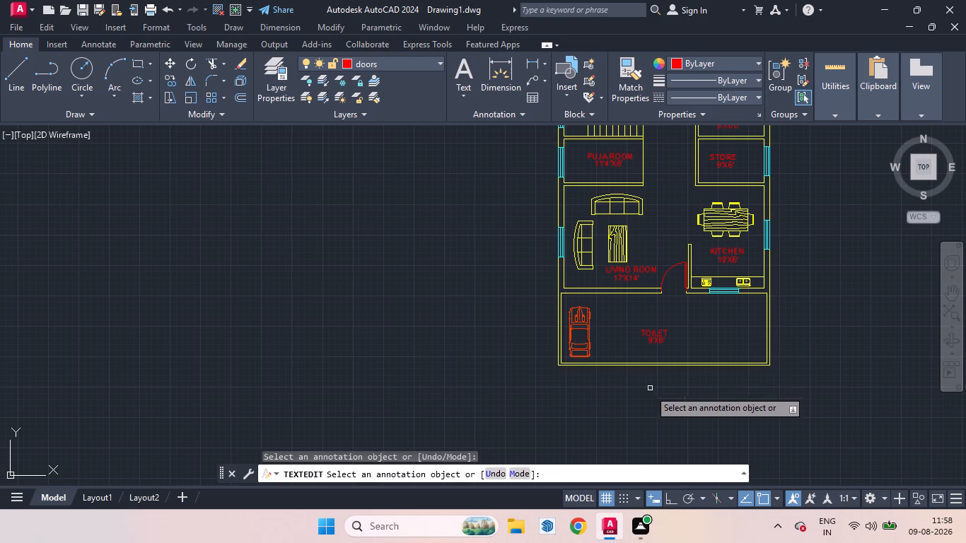
scroll(636, 433, down, 1)
scroll(647, 375, up, 2)
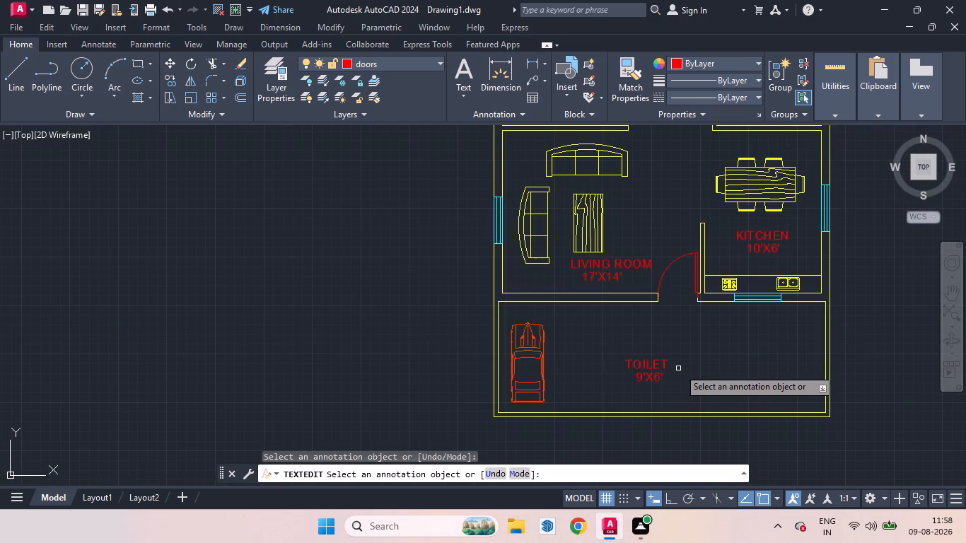
click(641, 363)
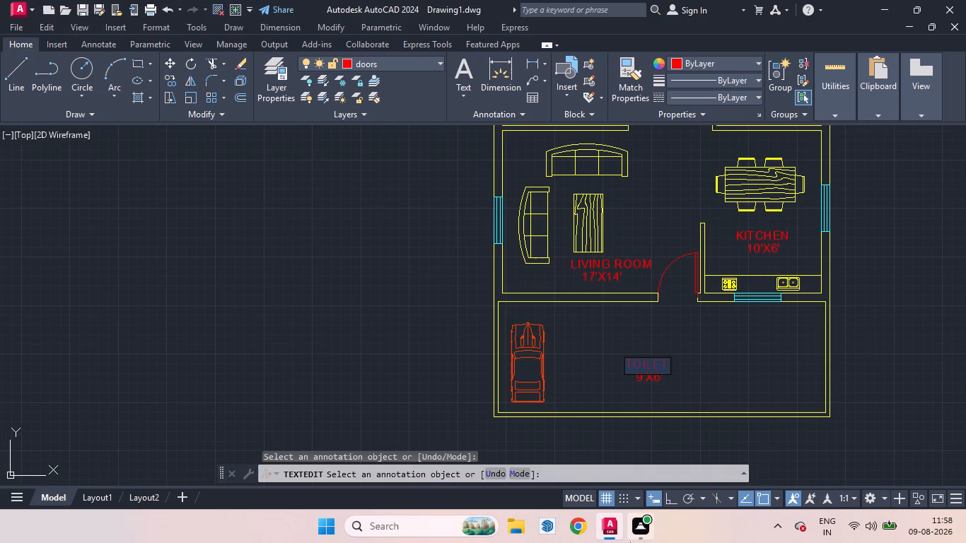
Open the reference floor plan image from File Explorer, examine the ground-floor parking area's name and size, and return to the AutoCAD drawing.
click(520, 532)
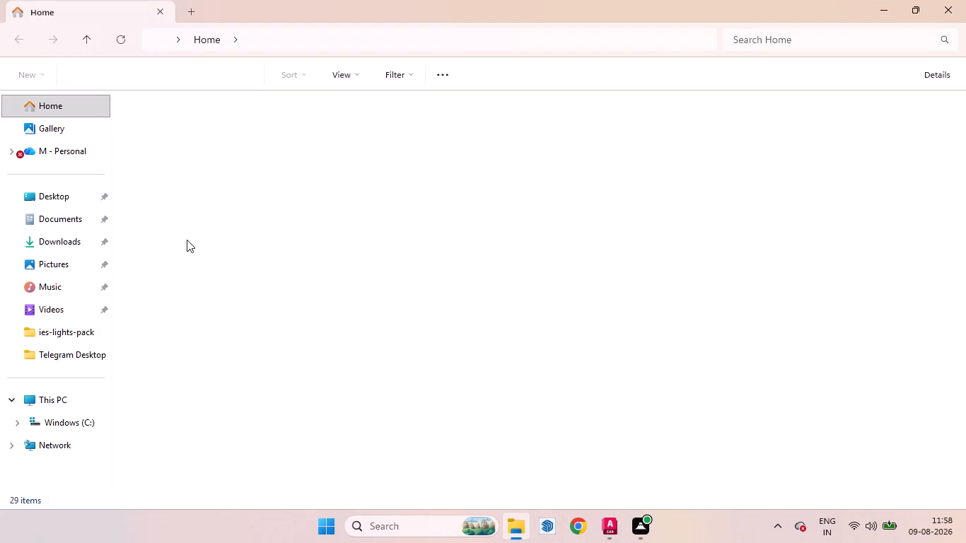
double_click(273, 294)
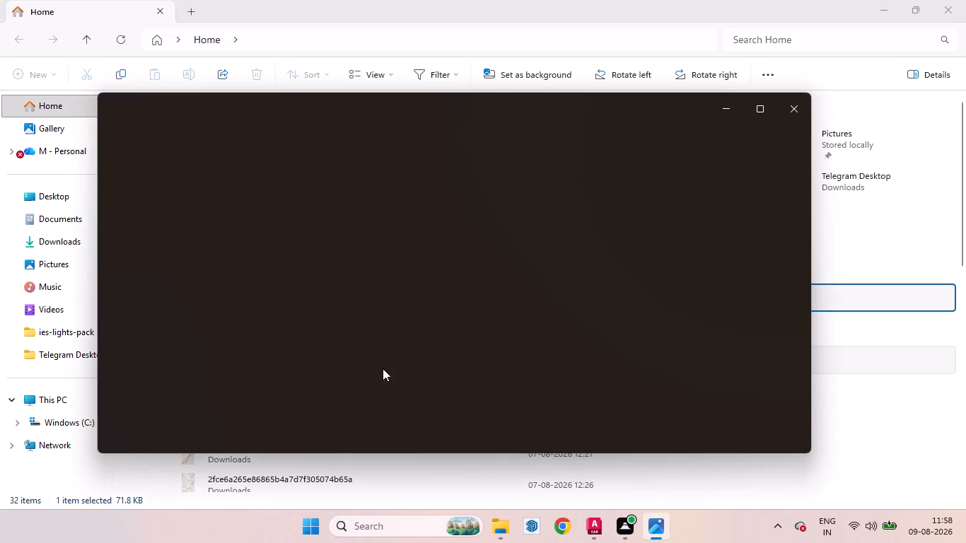
scroll(375, 376, up, 1)
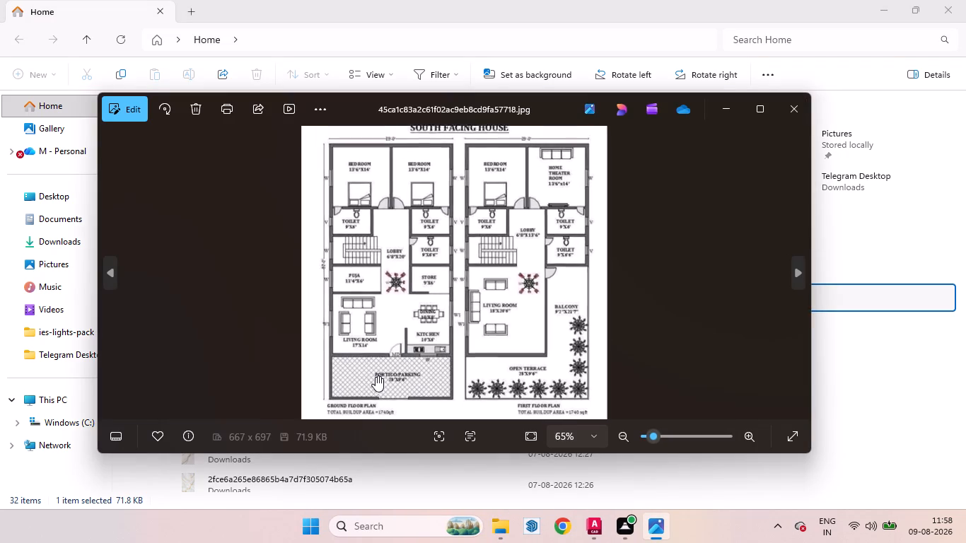
scroll(376, 376, up, 4)
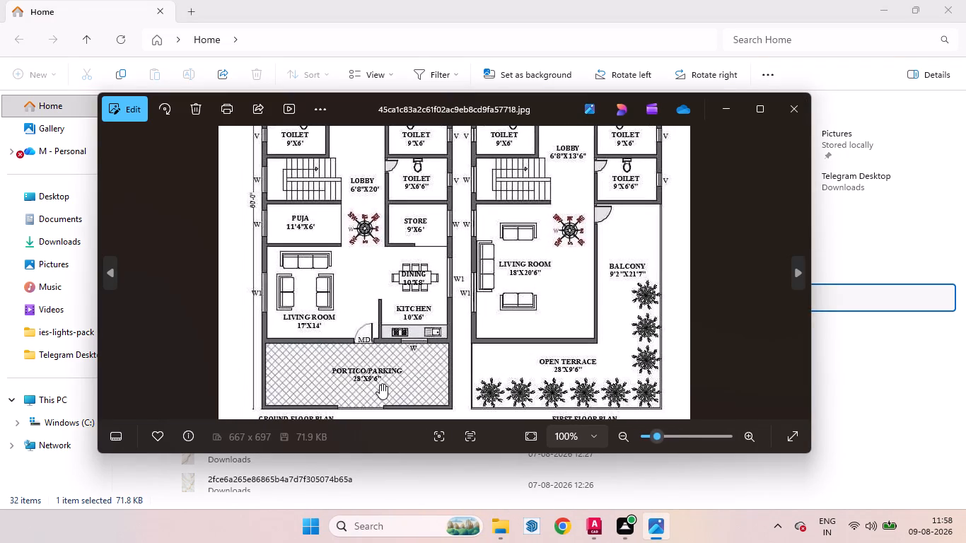
scroll(380, 384, up, 3)
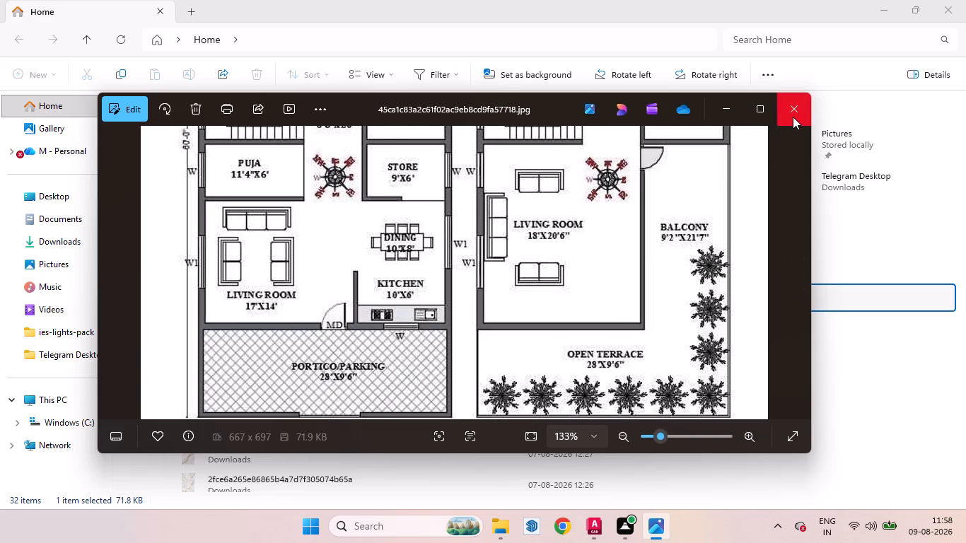
click(589, 532)
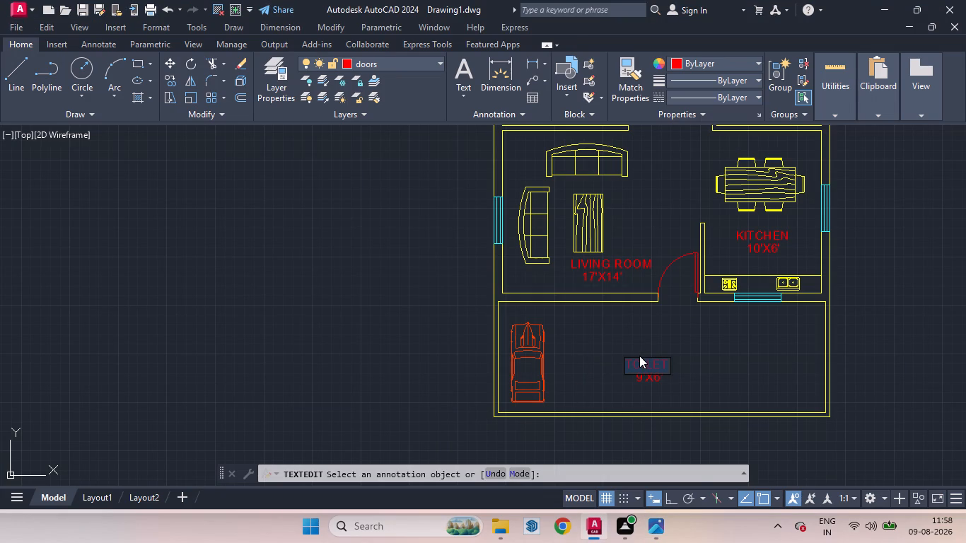
Replace the opened TOILET text beside the car with PORTICO PARKING.
text(PO)
key(r)
text(TICO)
key(space)
text(PARKIN)
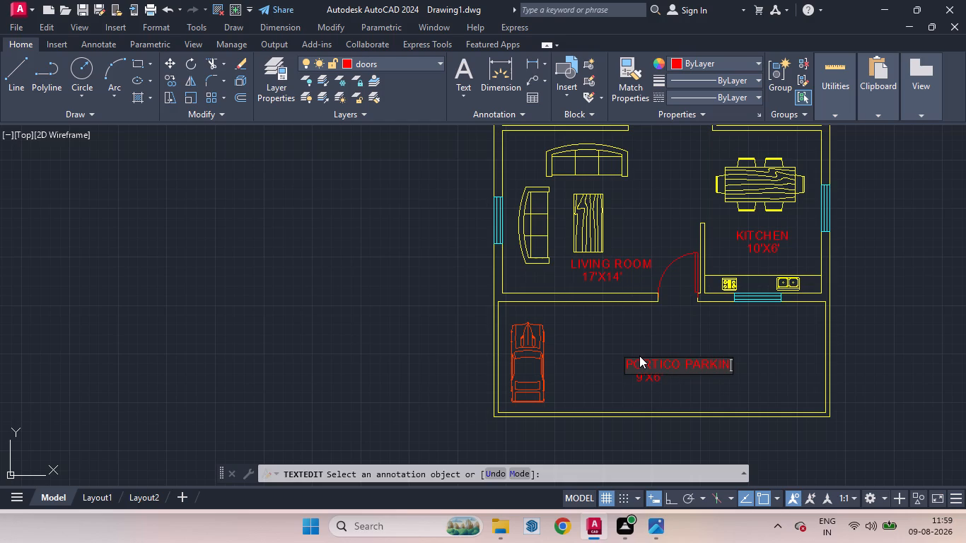
key(g)
key(Return)
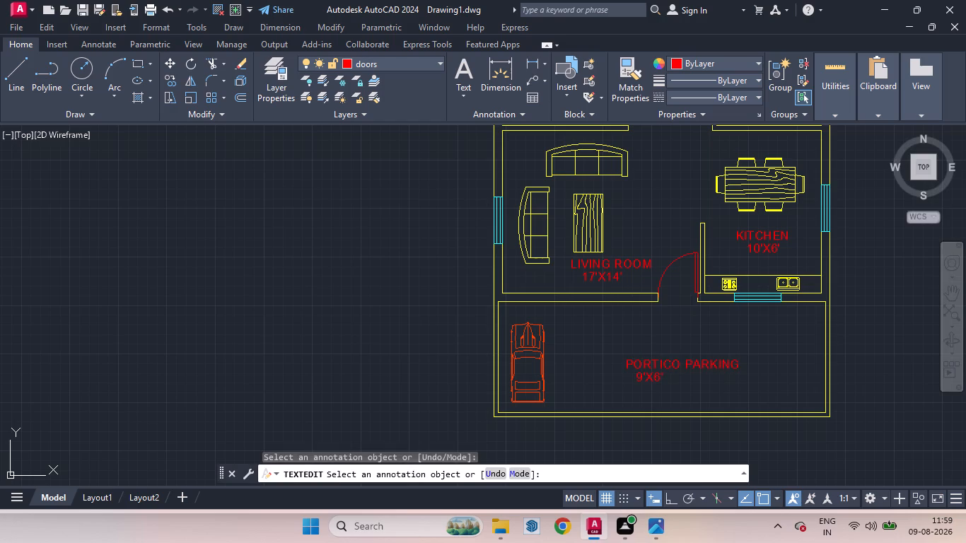
Change the size text under PORTICO PARKING to 28'X9'6", checking the size against the reference floor plan image.
click(640, 382)
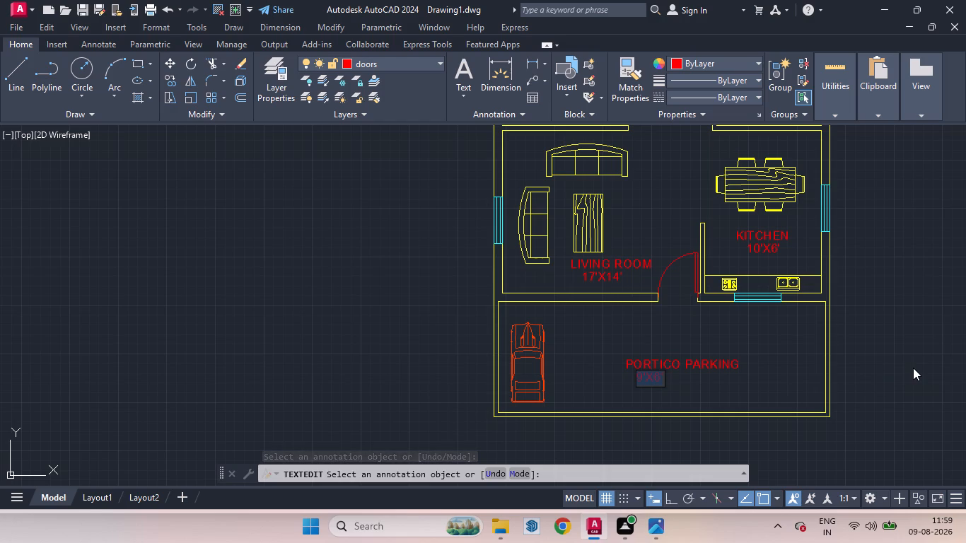
key(2)
key(8)
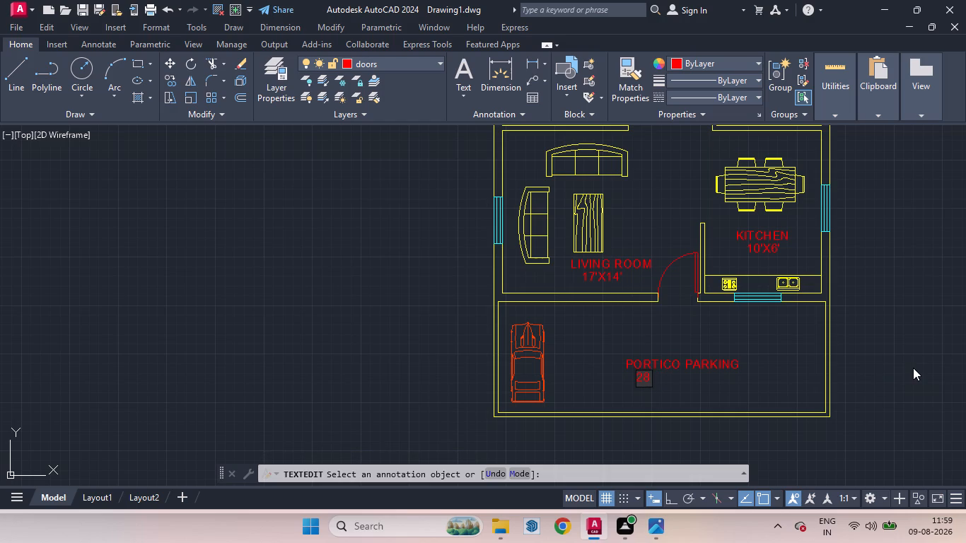
key(apostrophe)
key(x)
click(648, 521)
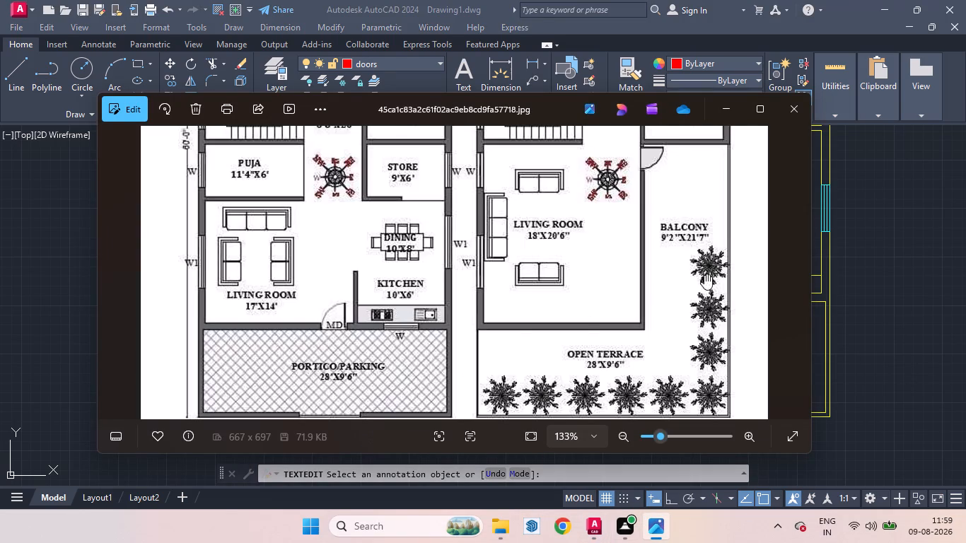
click(804, 111)
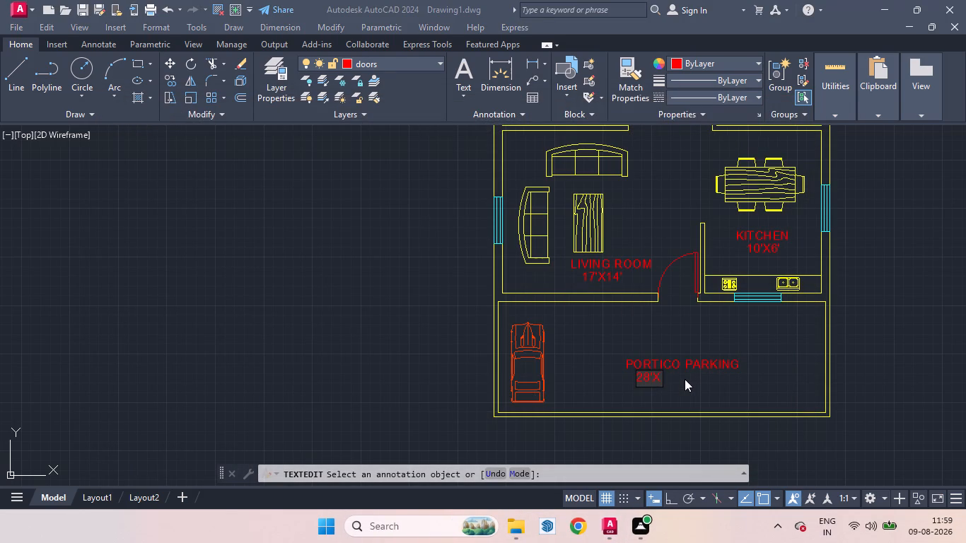
key(9)
text('6")
key(9)
key(Escape)
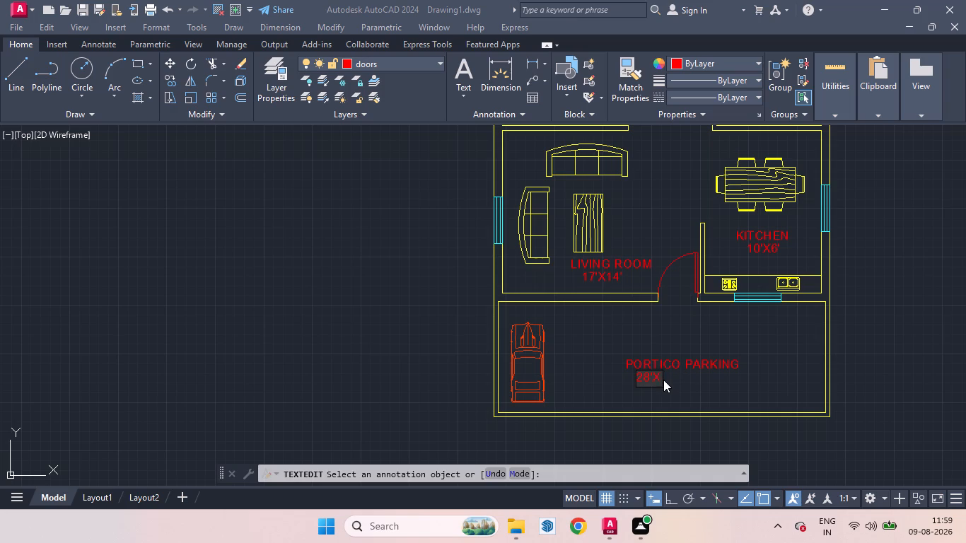
click(661, 377)
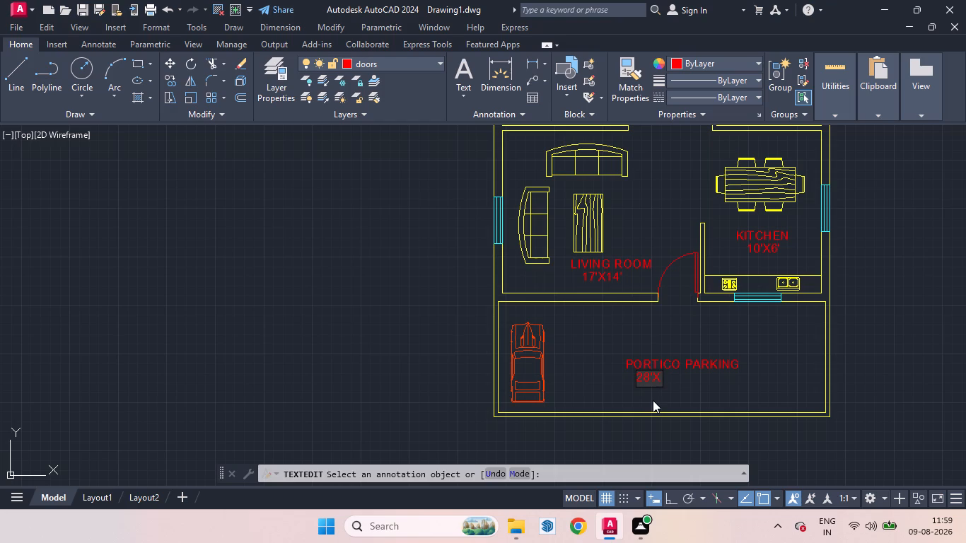
text(99)
key(BackSpace)
key(apostrophe)
key(6)
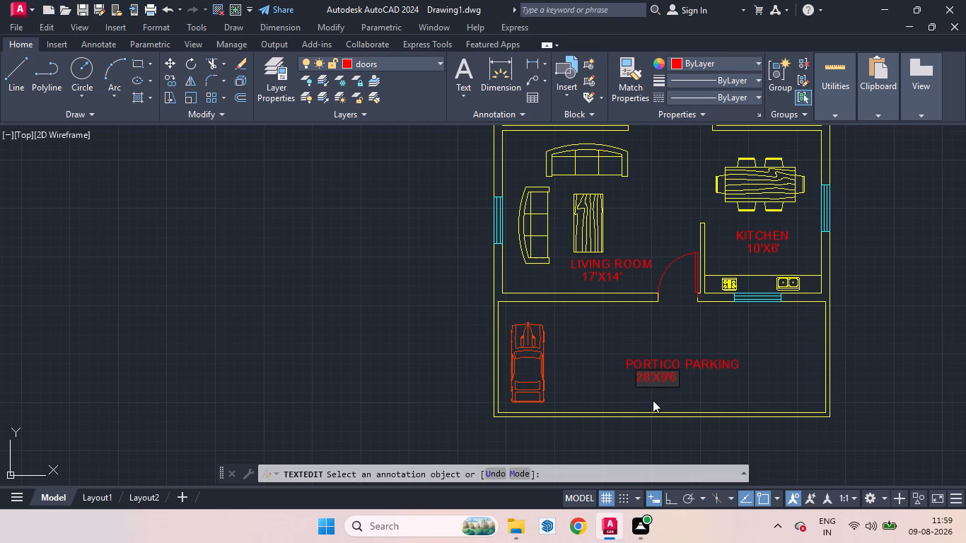
key(shift+quotedbl)
click(916, 401)
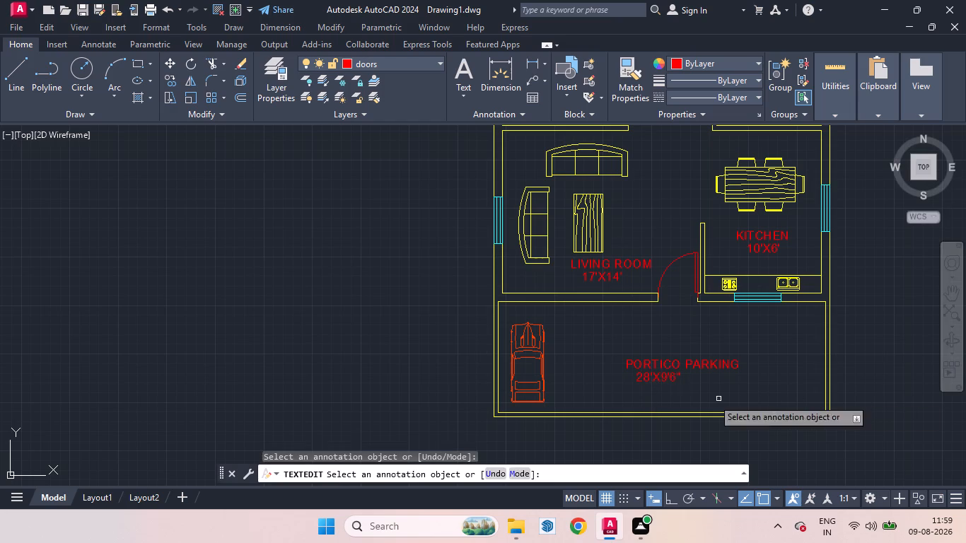
key(grave)
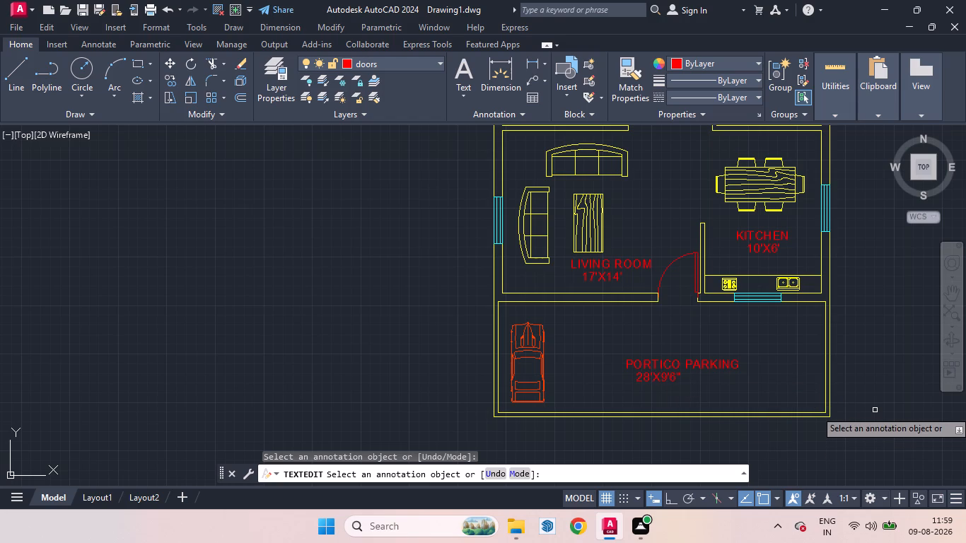
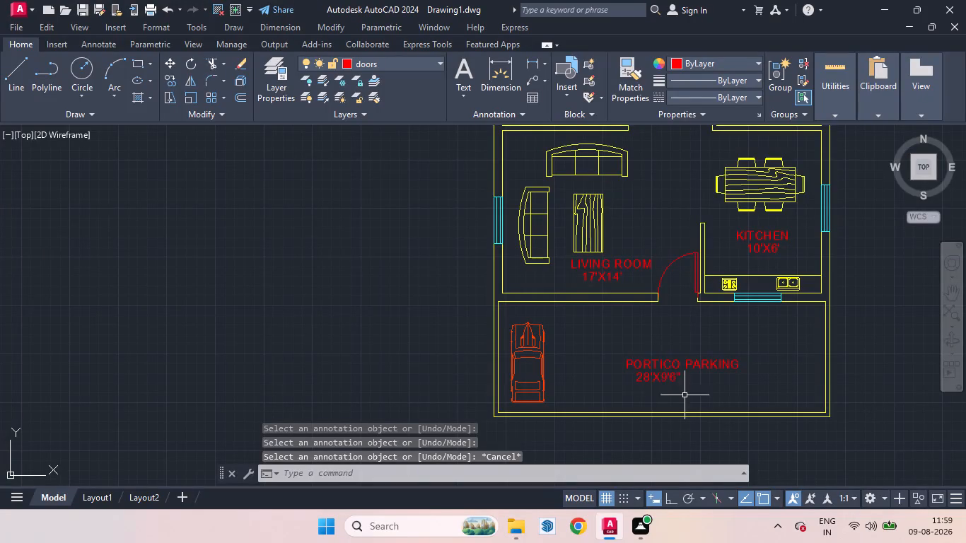
Move the 28'X9'6" size text so it sits centred beneath the PORTICO PARKING label.
click(662, 379)
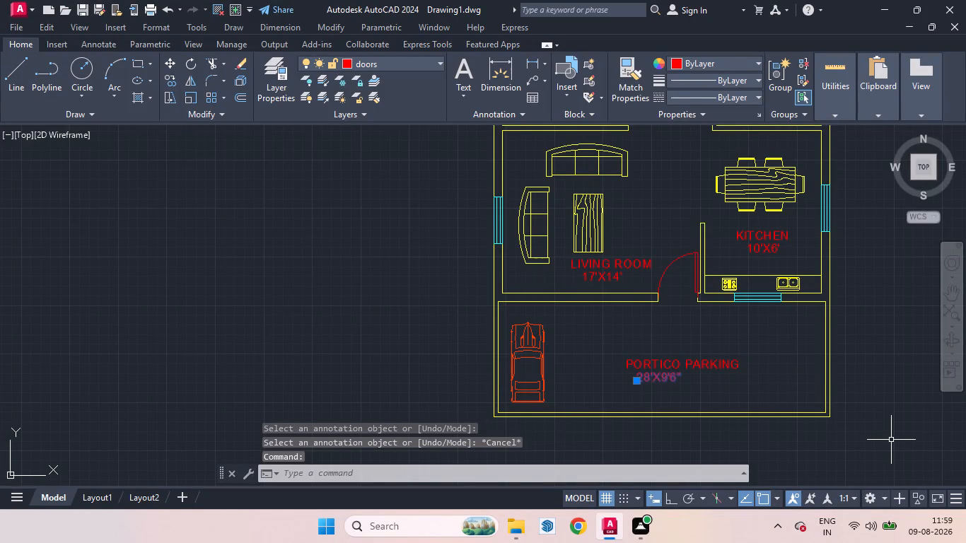
key(m)
key(Return)
scroll(891, 440, up, 1)
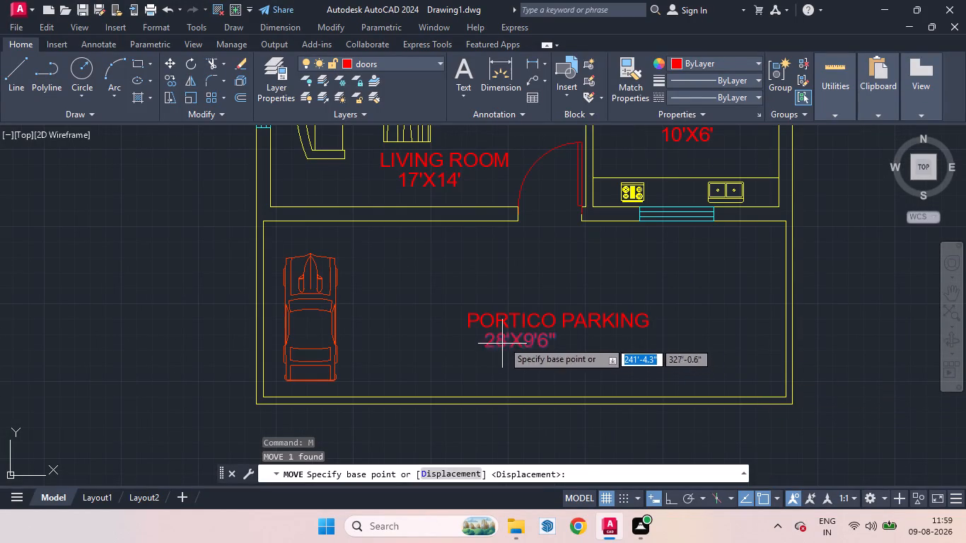
click(503, 341)
click(544, 344)
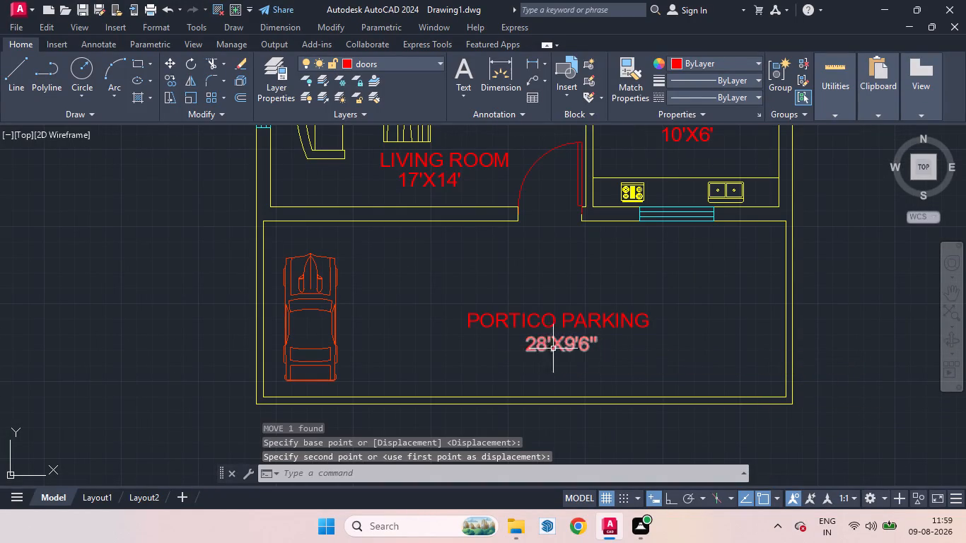
click(551, 347)
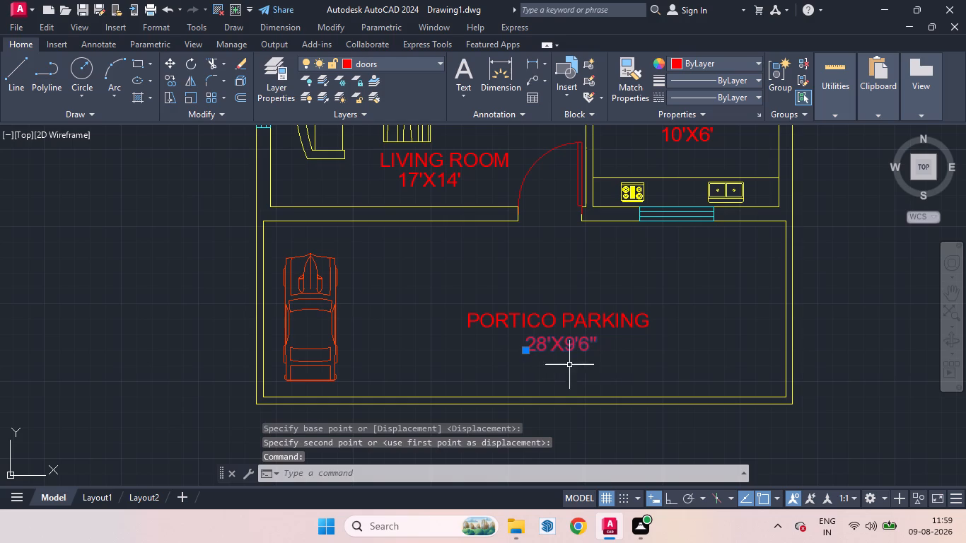
key(m)
key(Return)
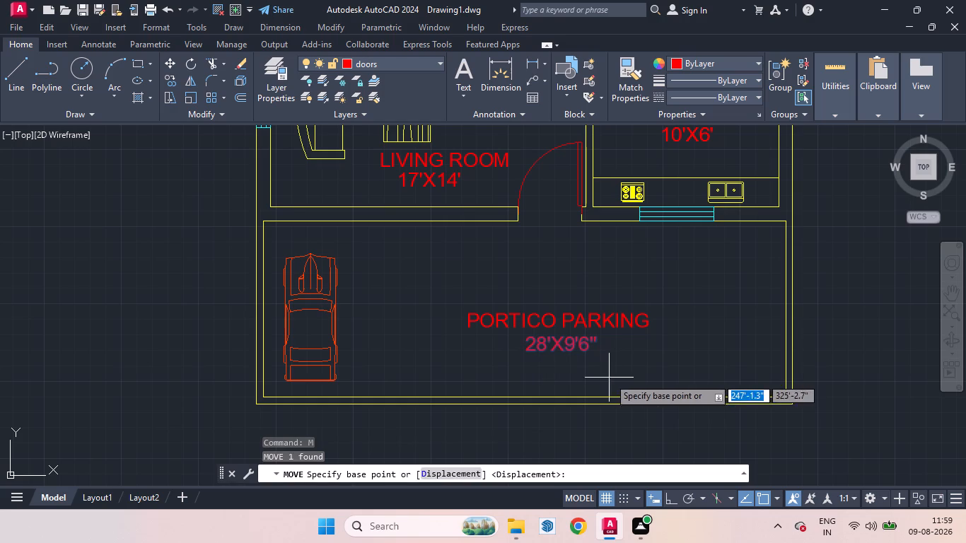
click(557, 337)
click(549, 337)
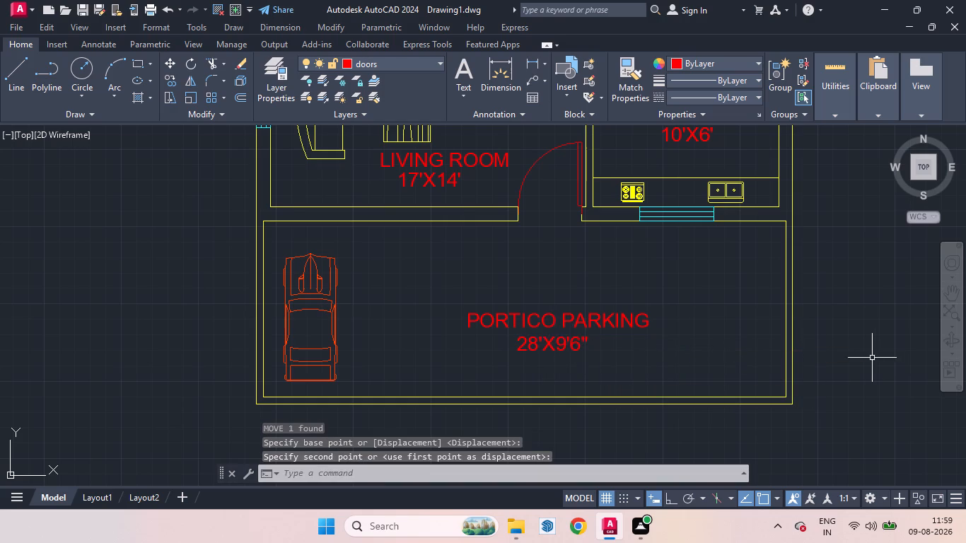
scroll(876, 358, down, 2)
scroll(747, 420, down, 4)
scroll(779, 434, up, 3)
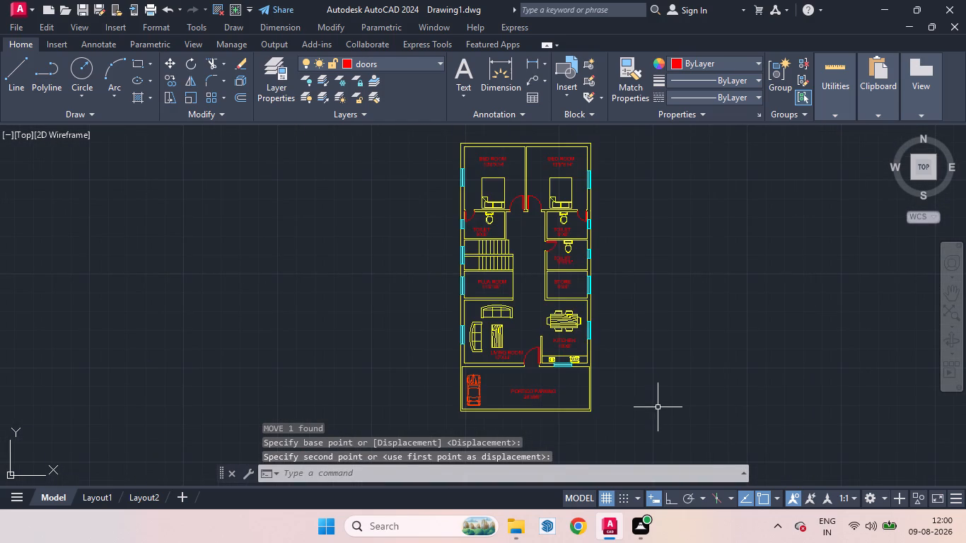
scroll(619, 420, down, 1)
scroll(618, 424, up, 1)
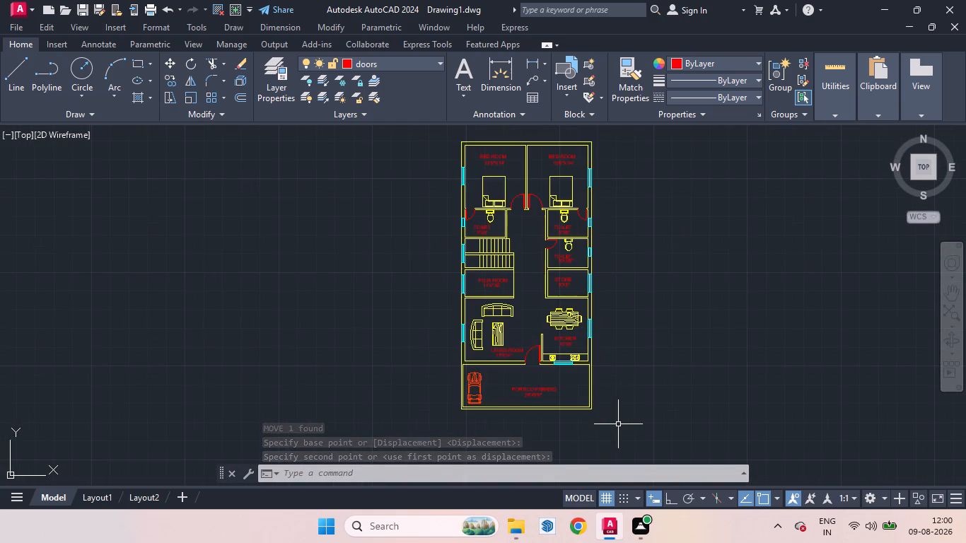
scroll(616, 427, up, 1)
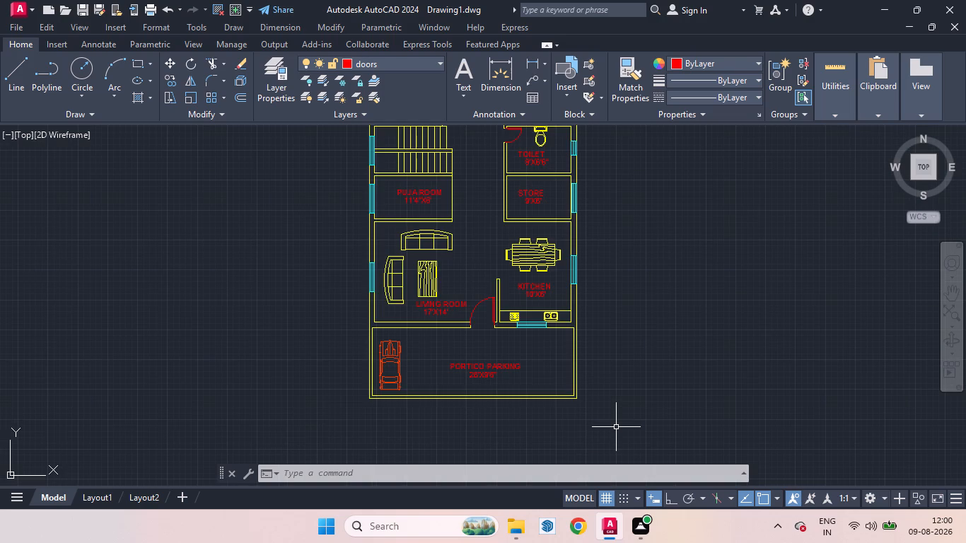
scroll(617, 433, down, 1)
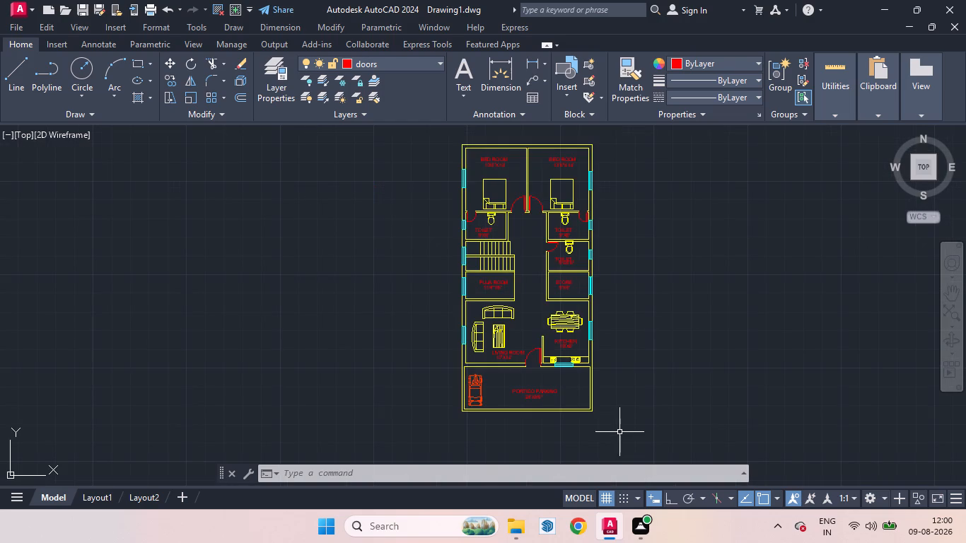
Select every room name and size label in the plan and try to recolour them cyan through the window layer's colour.
scroll(603, 432, up, 1)
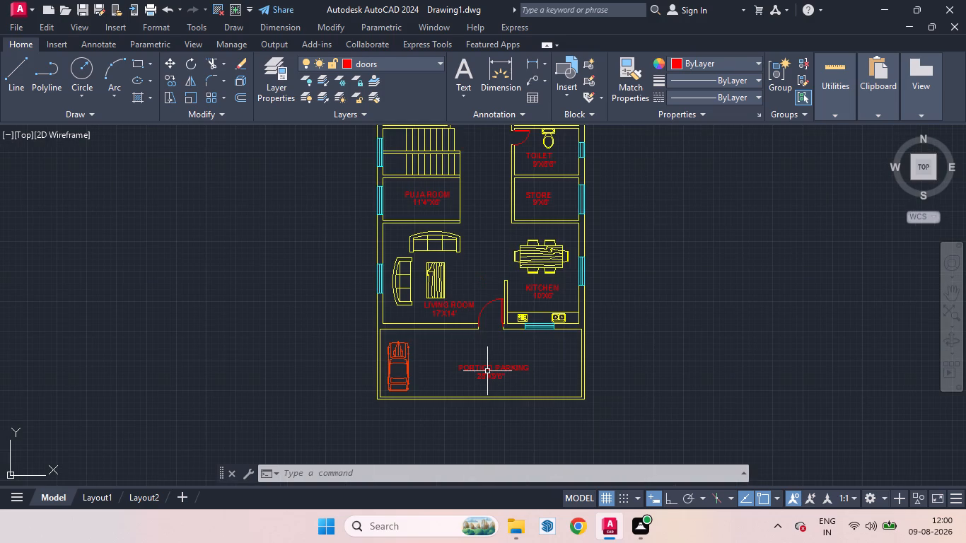
click(487, 368)
click(484, 373)
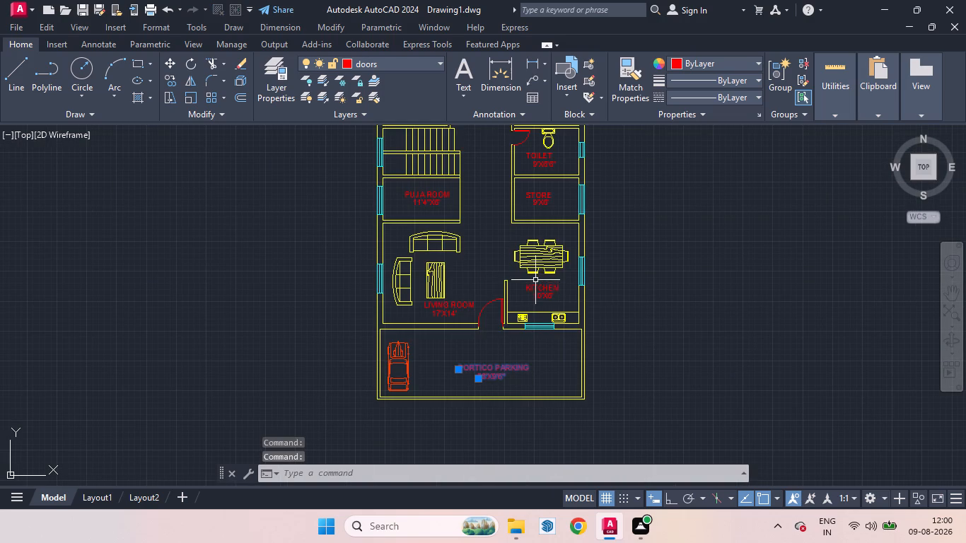
click(534, 291)
click(534, 289)
click(453, 304)
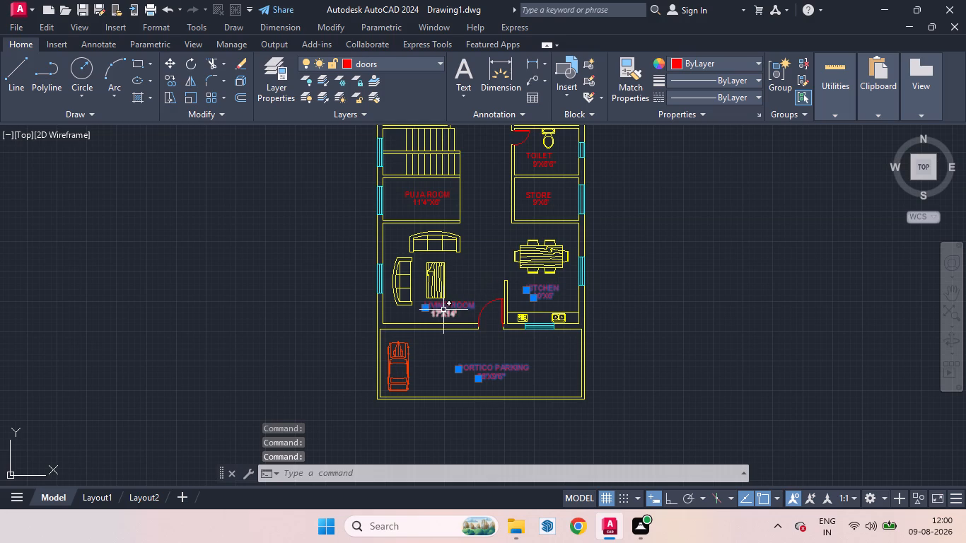
click(443, 310)
click(426, 205)
click(423, 192)
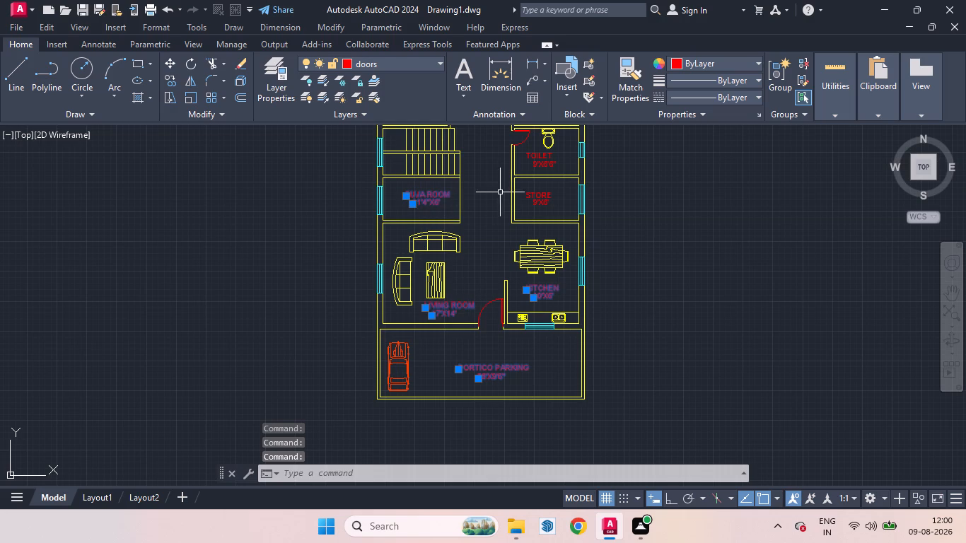
click(540, 197)
click(541, 202)
click(537, 156)
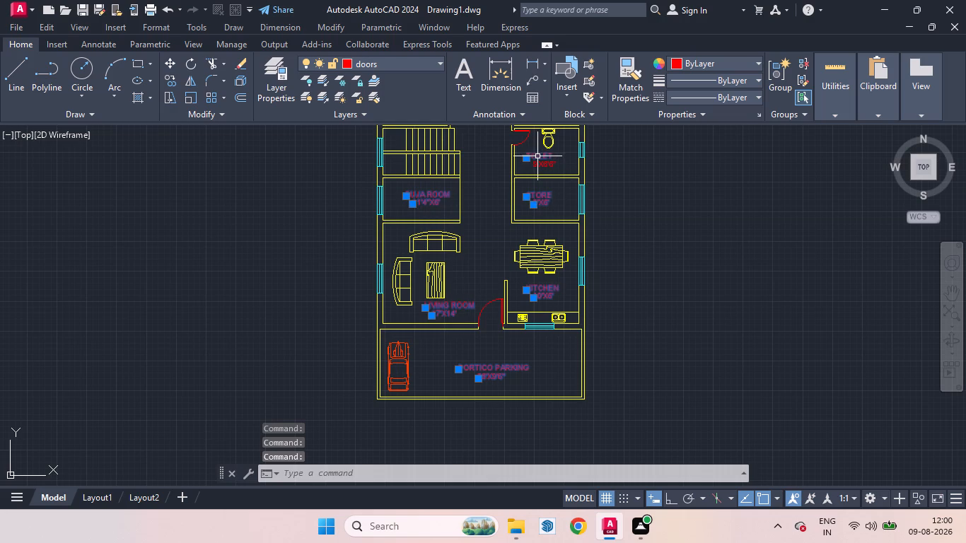
click(540, 163)
scroll(545, 330, down, 2)
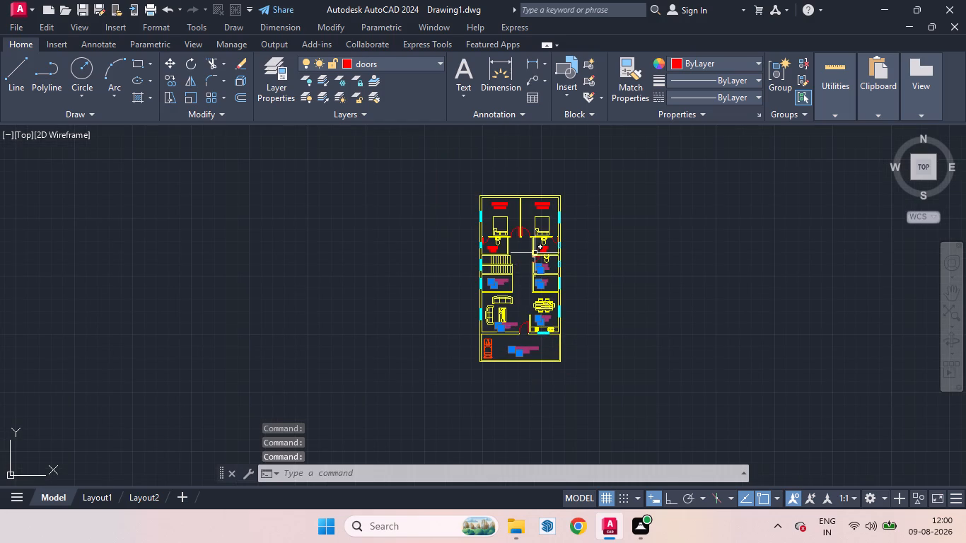
scroll(542, 247, up, 3)
click(541, 251)
click(542, 268)
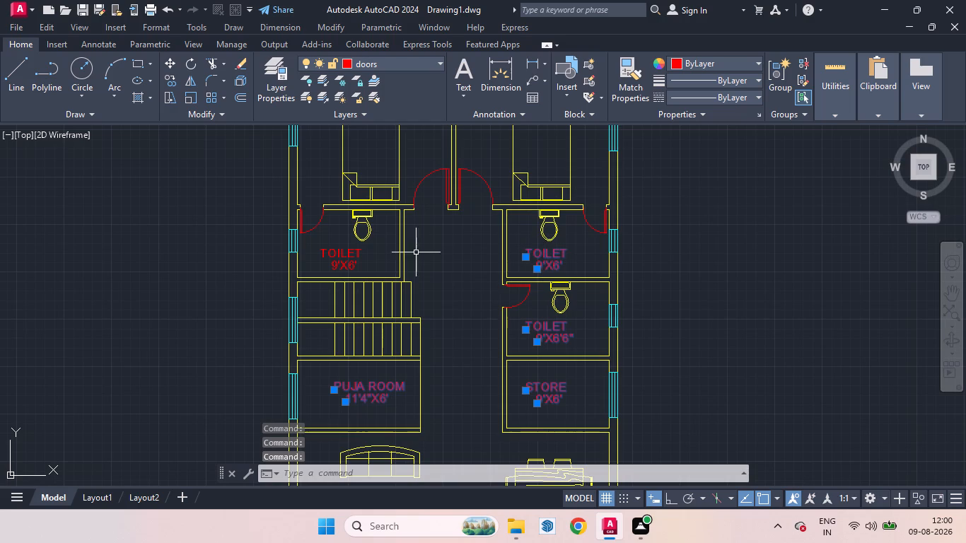
click(339, 253)
click(337, 263)
scroll(442, 318, down, 3)
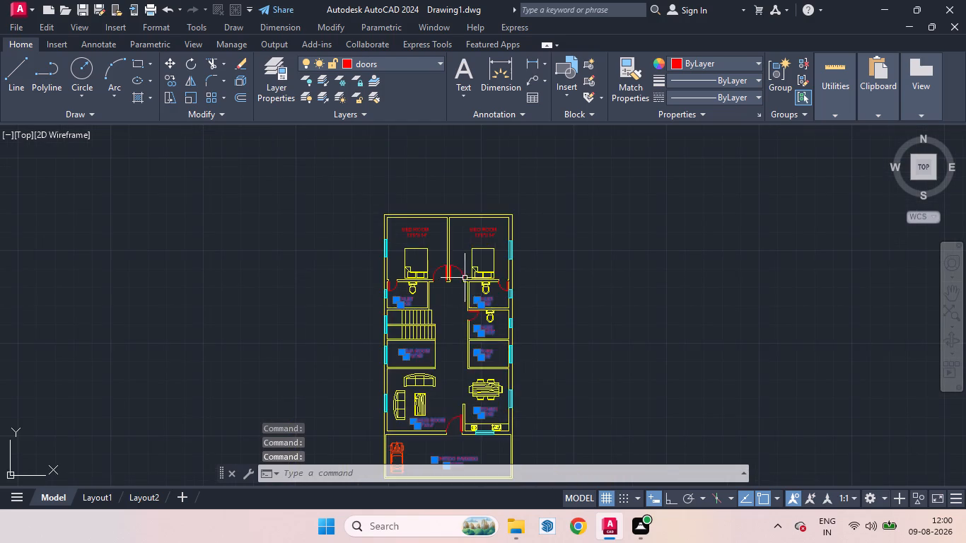
scroll(438, 240, up, 3)
click(356, 194)
click(354, 214)
click(352, 229)
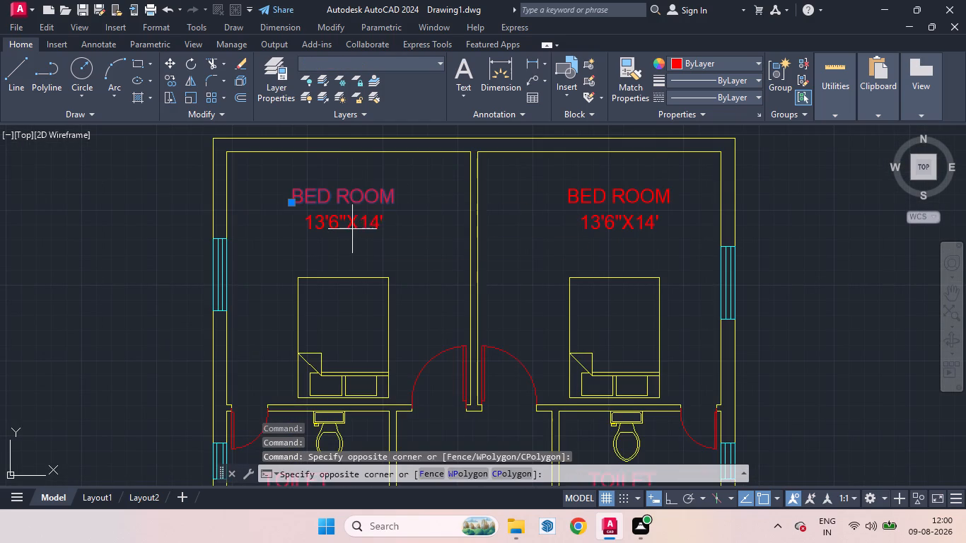
click(608, 190)
click(598, 198)
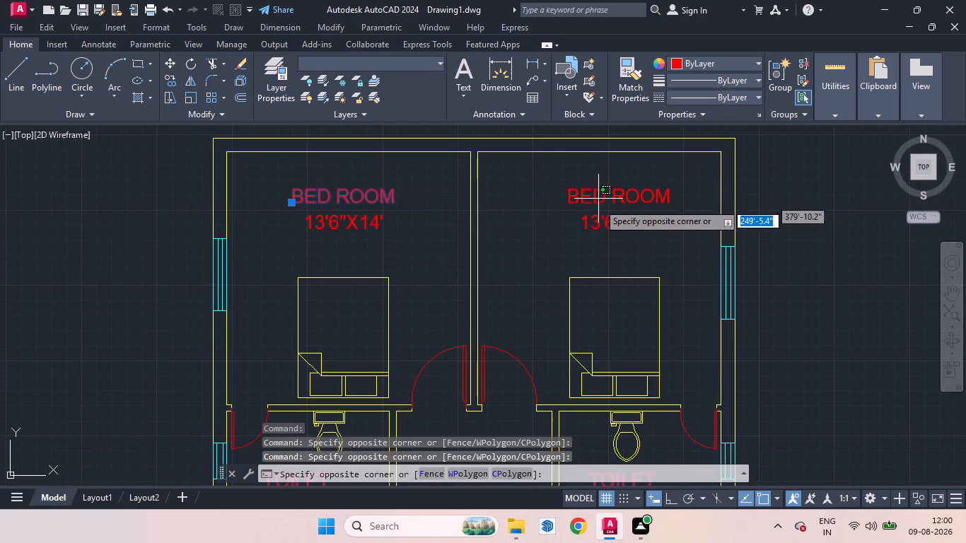
click(600, 226)
click(593, 195)
click(601, 221)
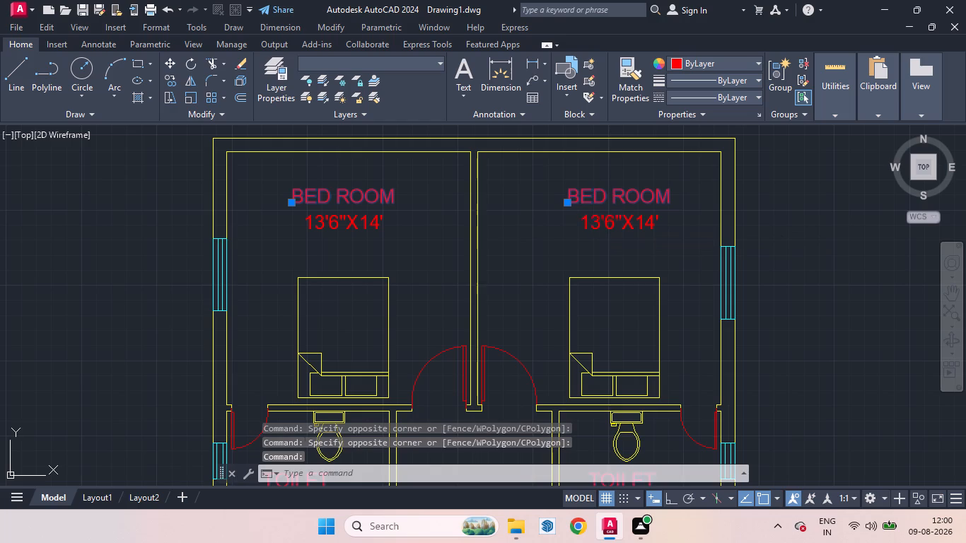
click(378, 223)
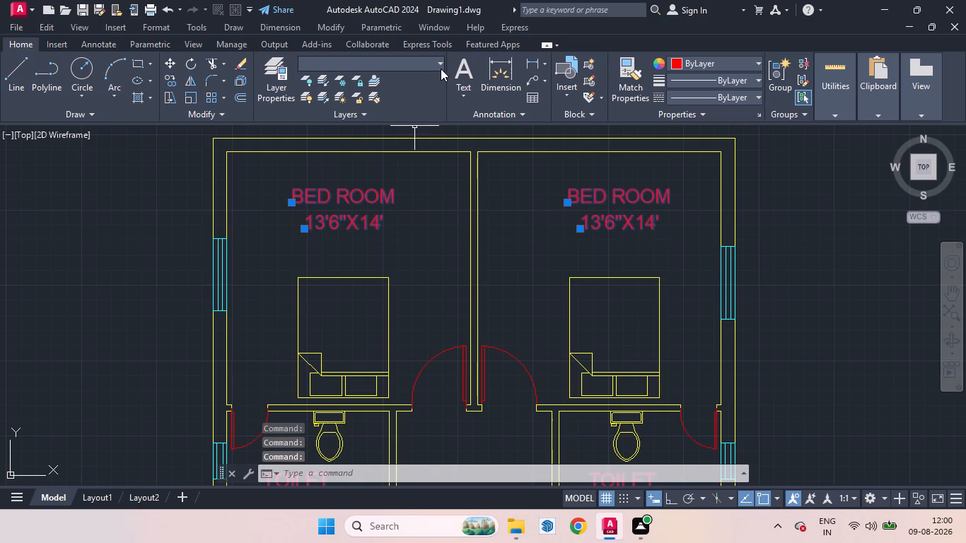
click(438, 65)
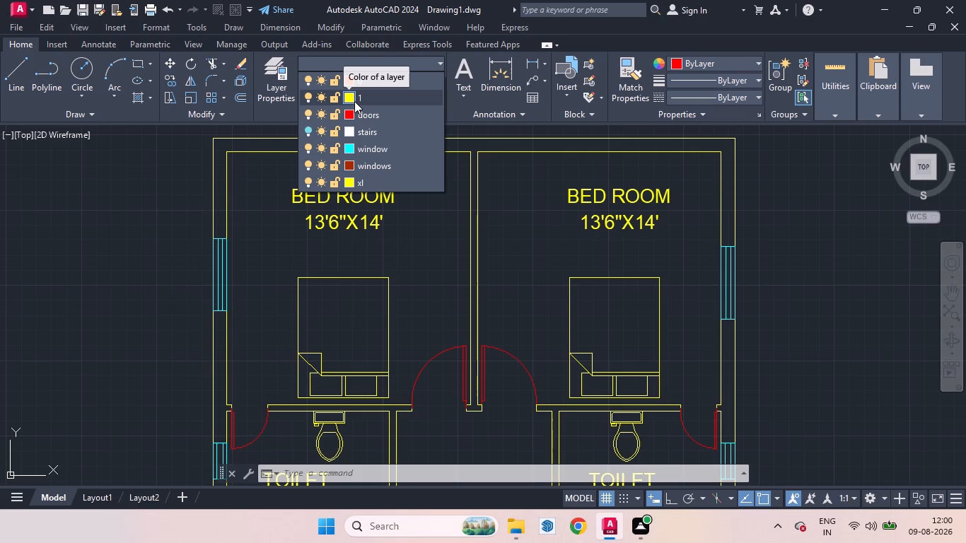
click(353, 151)
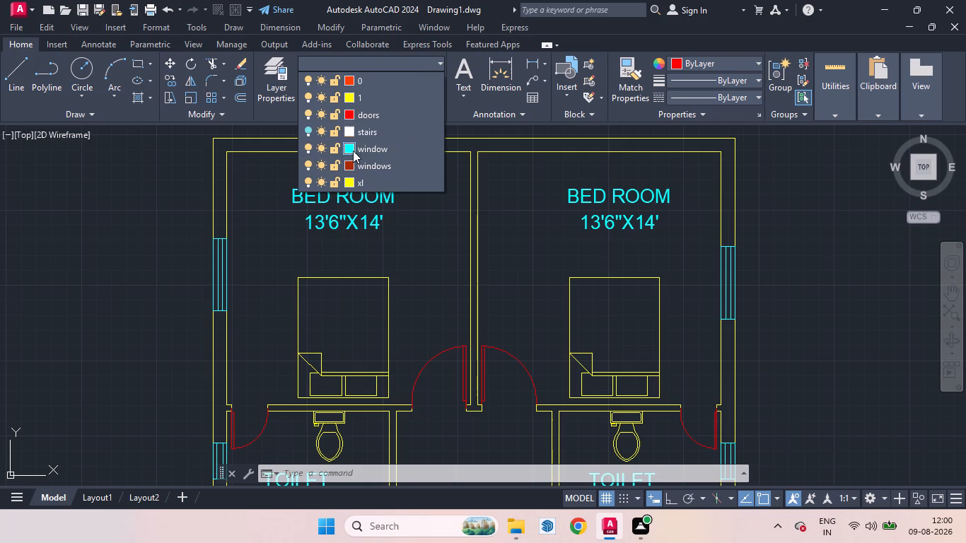
scroll(749, 282, down, 1)
click(463, 376)
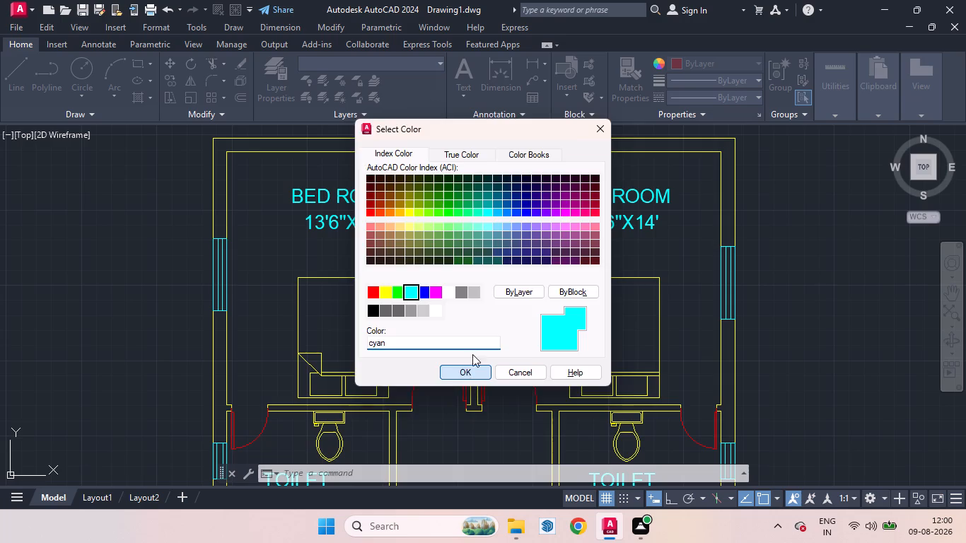
scroll(771, 308, down, 3)
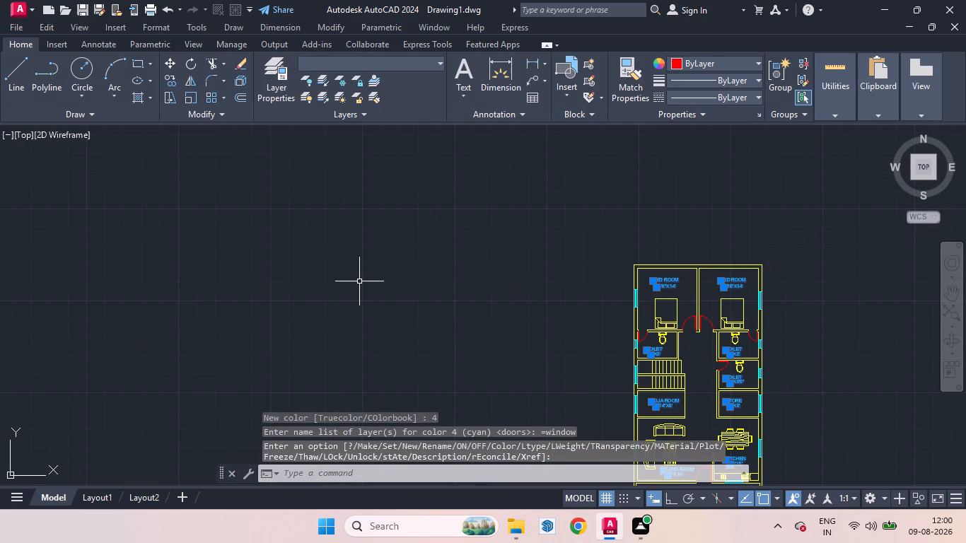
key(Escape)
Copy the entire floor plan horizontally about 52' to the east of the original, using its bottom outer wall corner as base point.
scroll(520, 262, down, 3)
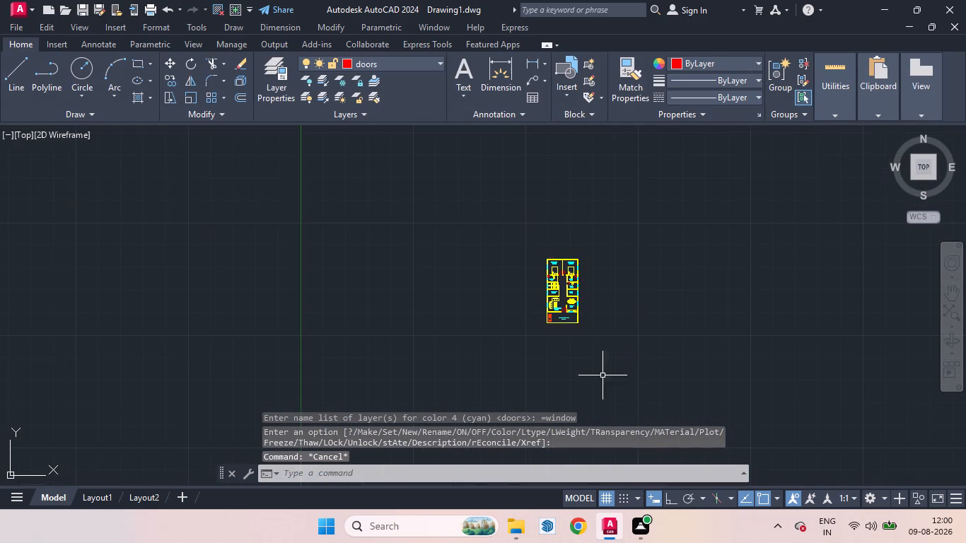
scroll(603, 375, up, 4)
scroll(518, 243, down, 3)
scroll(484, 124, up, 4)
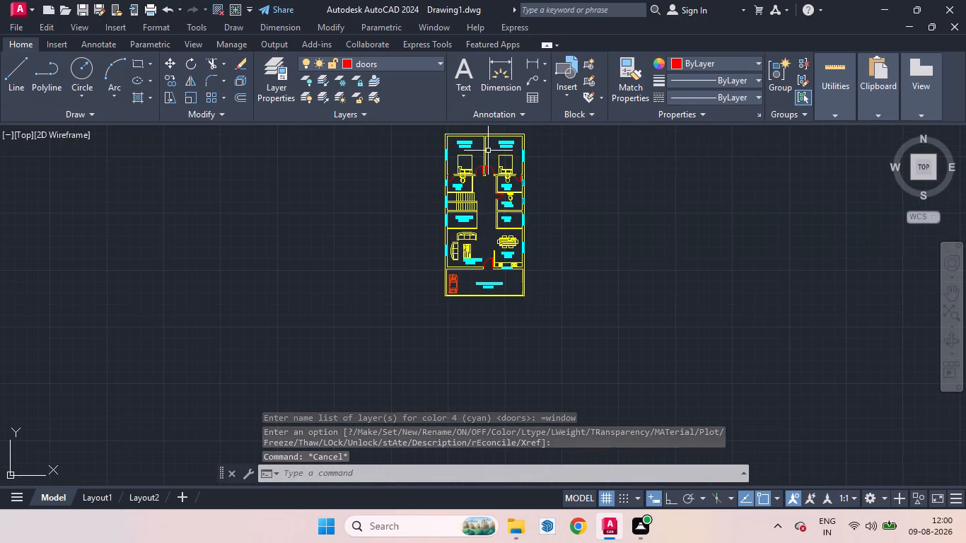
scroll(488, 156, up, 2)
scroll(499, 191, down, 1)
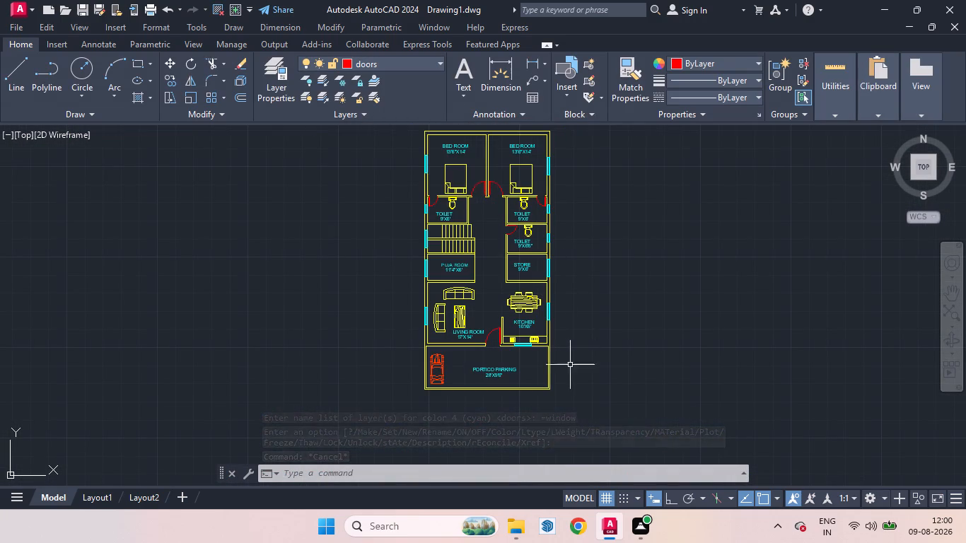
click(573, 416)
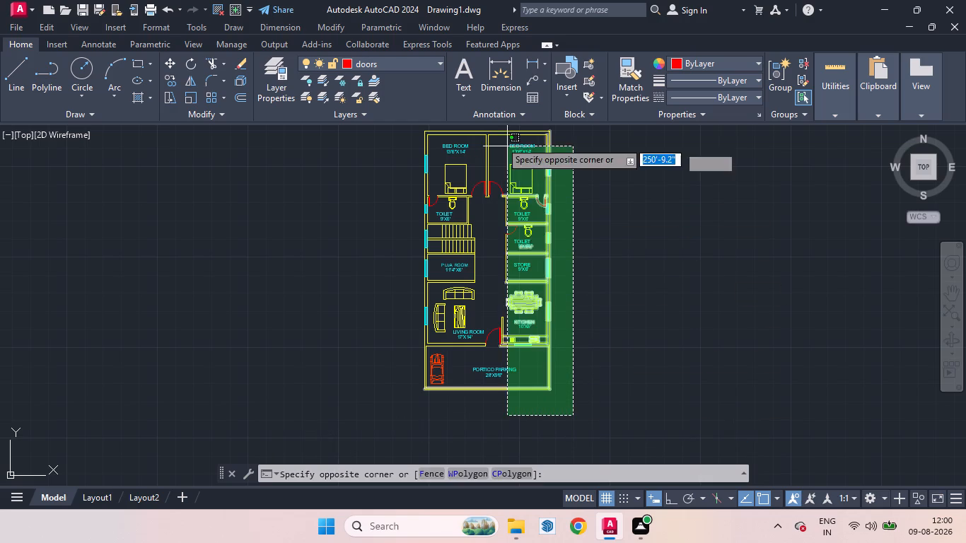
click(386, 116)
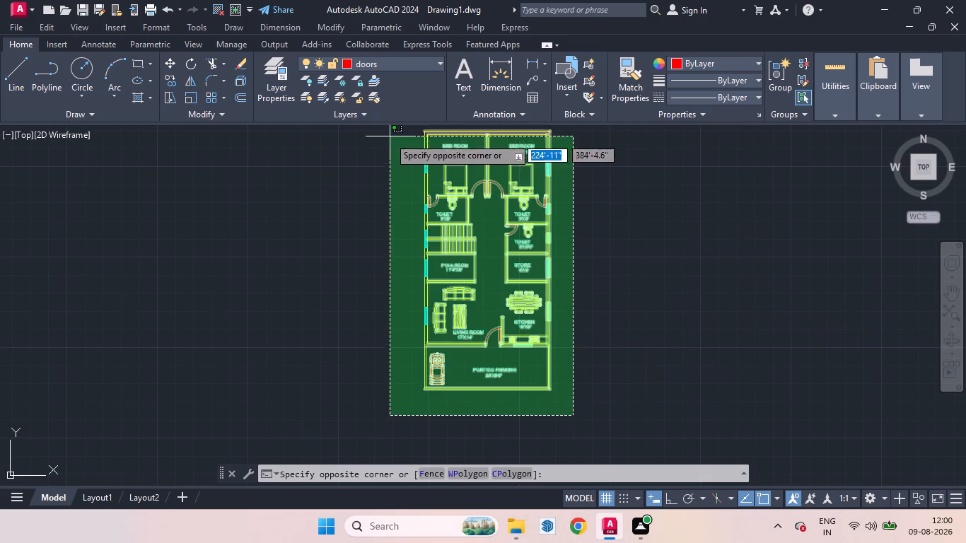
scroll(384, 177, down, 2)
click(361, 143)
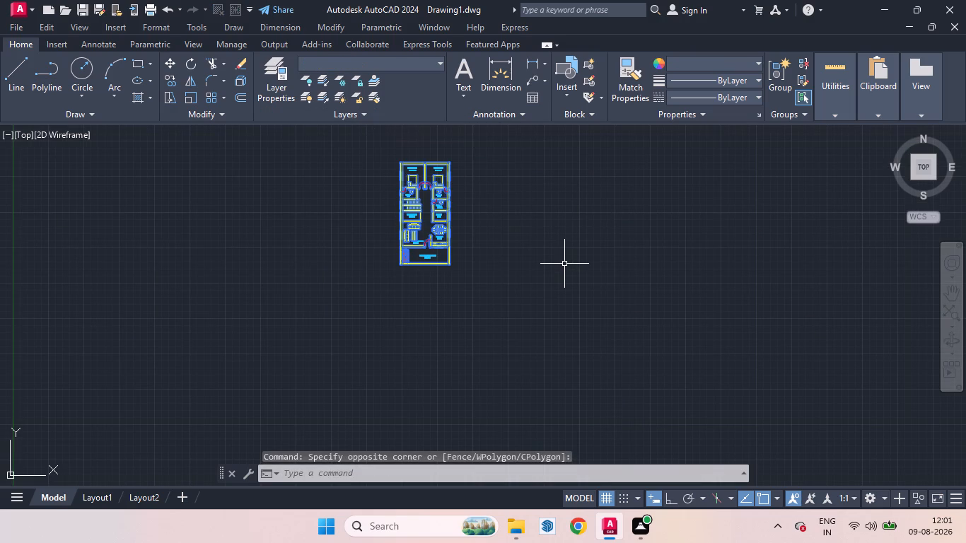
text(CO)
key(Return)
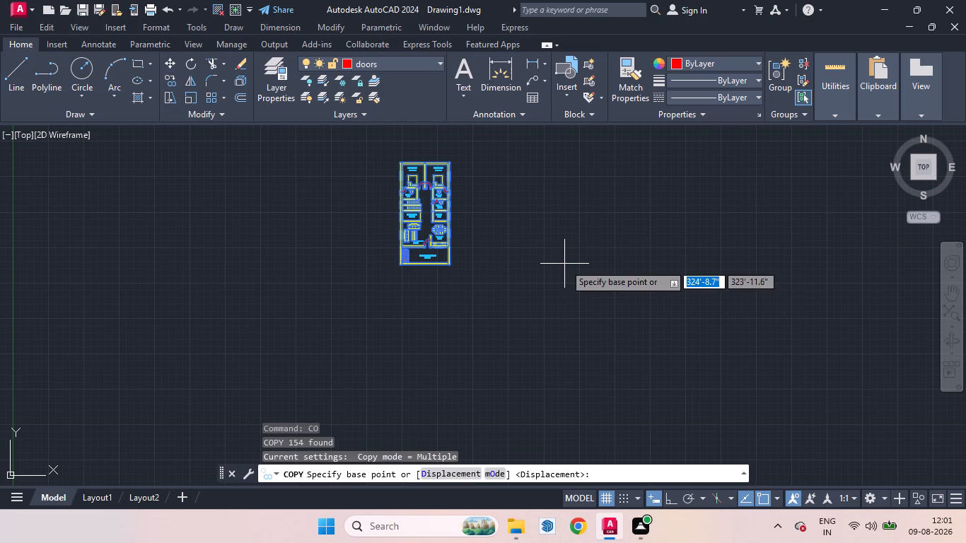
click(444, 263)
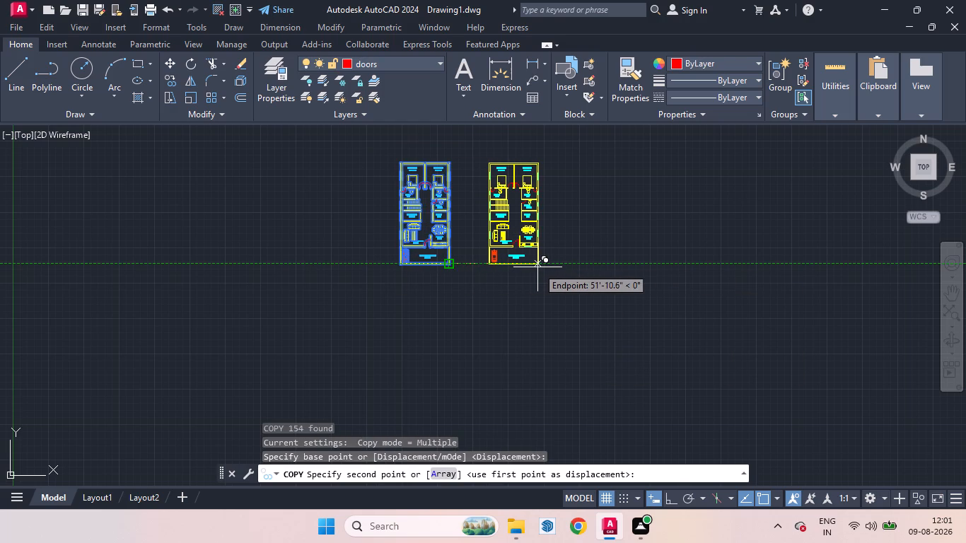
click(537, 267)
key(Escape)
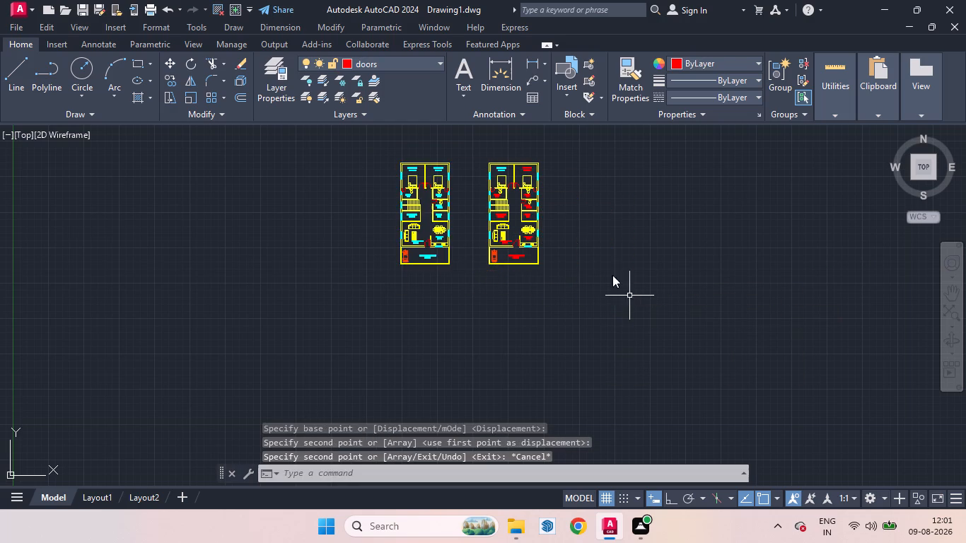
Delete the bed from the eastern bedroom of the copied floor plan.
scroll(503, 156, up, 3)
scroll(508, 179, down, 3)
scroll(539, 291, up, 2)
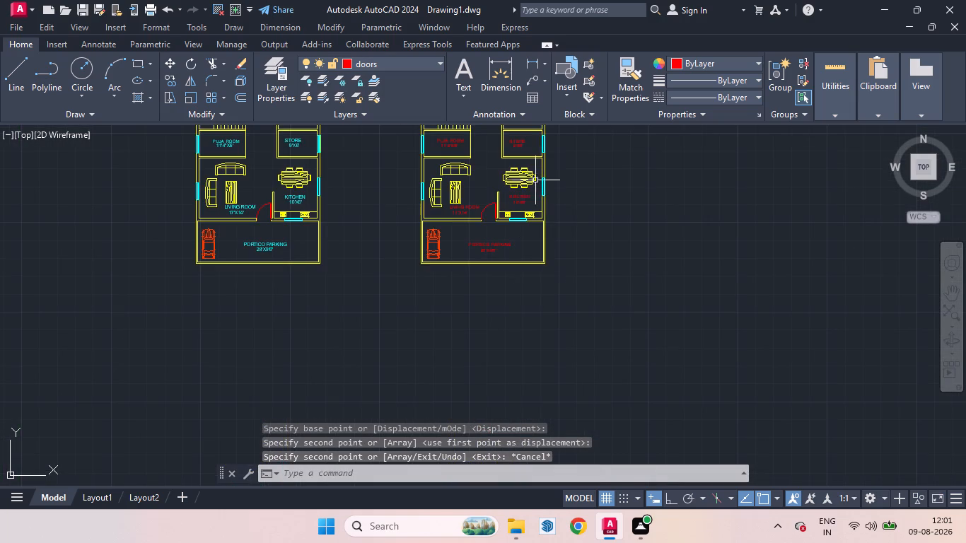
scroll(537, 223, down, 2)
scroll(513, 144, up, 3)
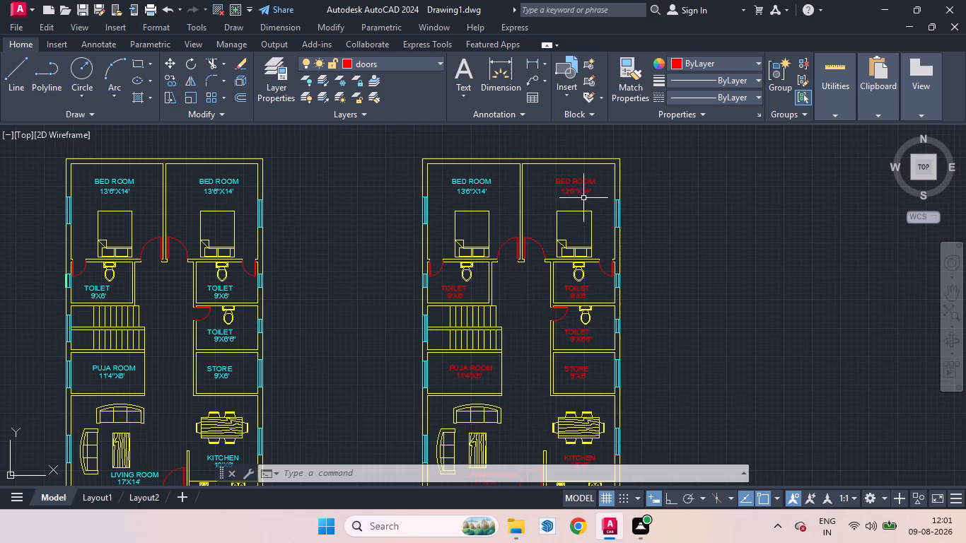
scroll(559, 207, up, 2)
scroll(564, 216, down, 1)
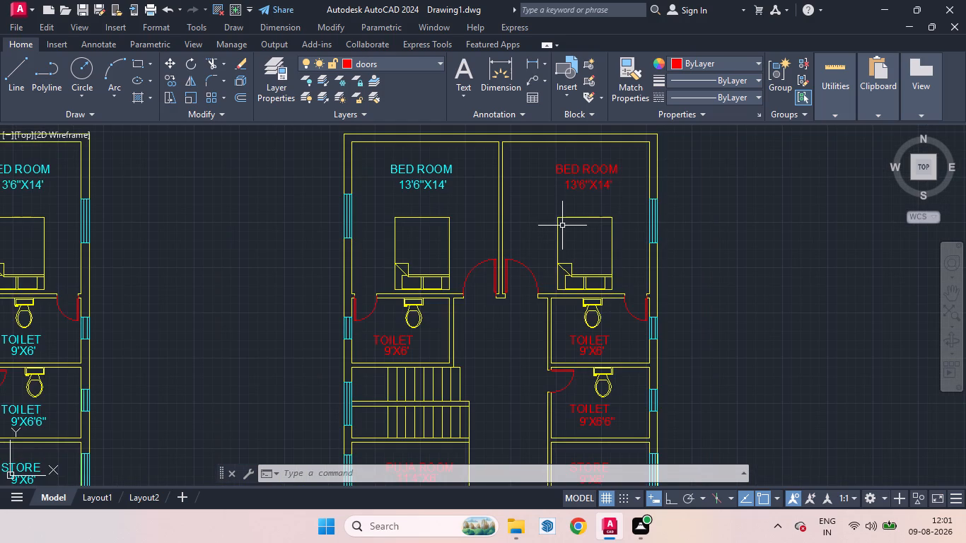
scroll(593, 229, up, 1)
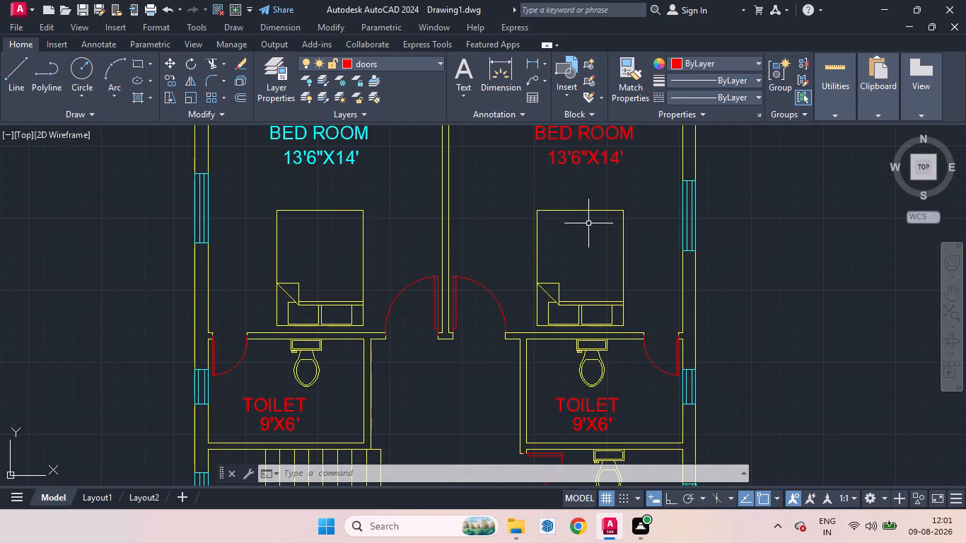
scroll(572, 219, down, 2)
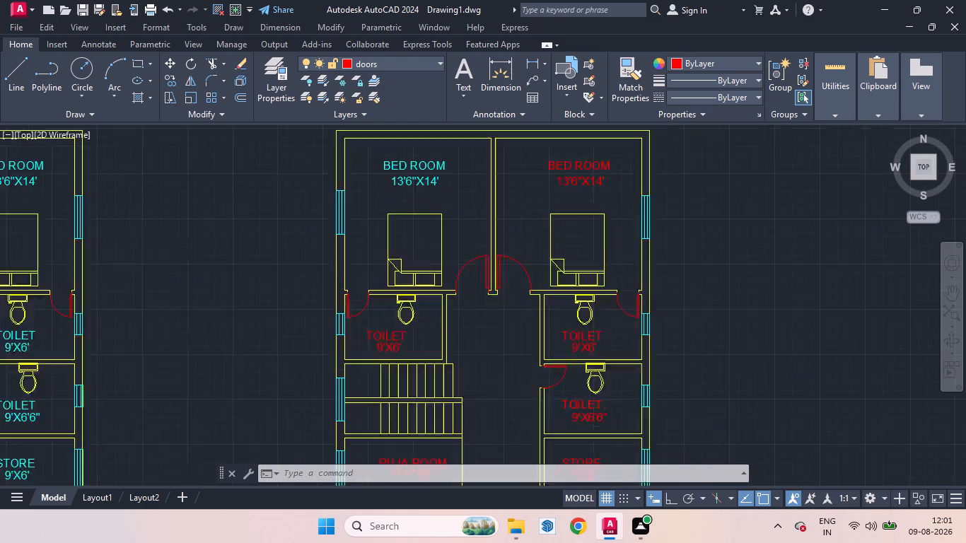
scroll(574, 224, down, 2)
scroll(573, 226, up, 3)
click(572, 209)
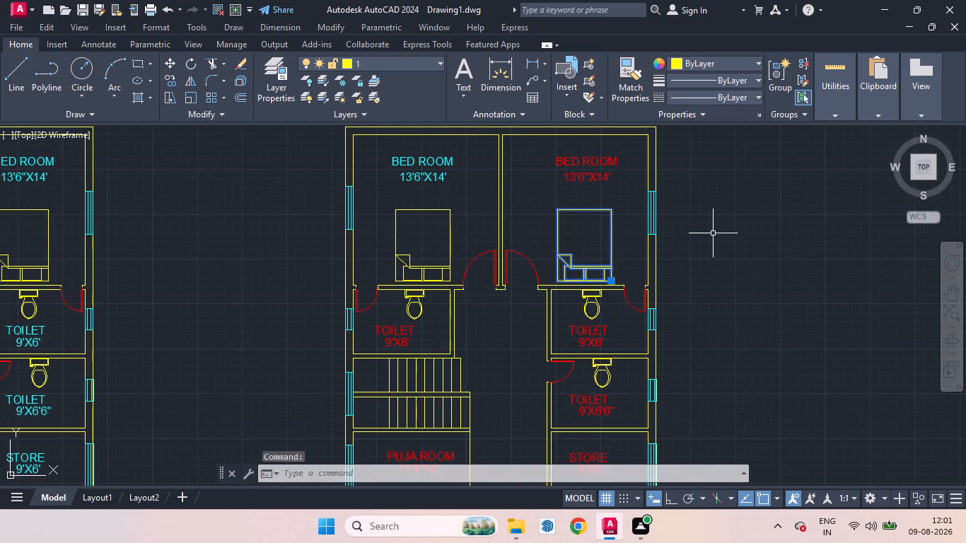
key(Delete)
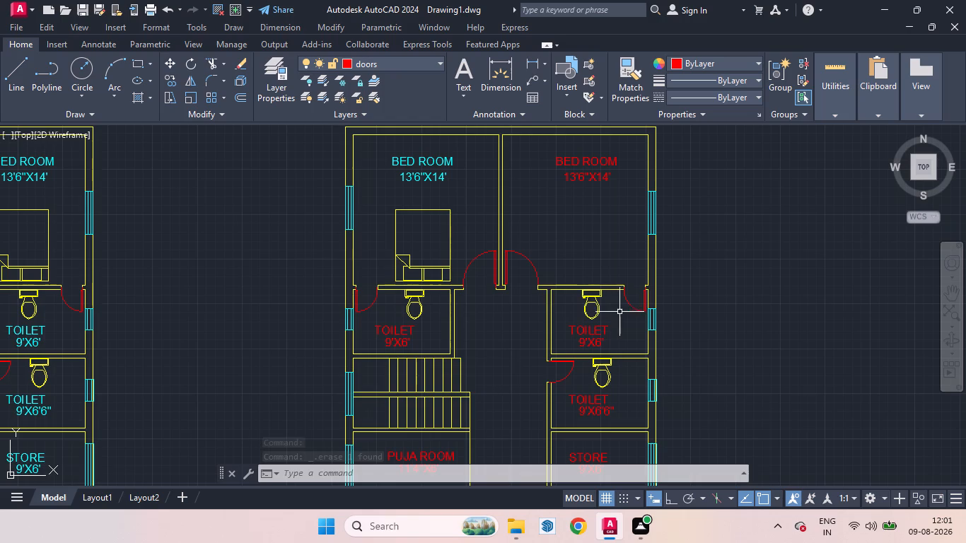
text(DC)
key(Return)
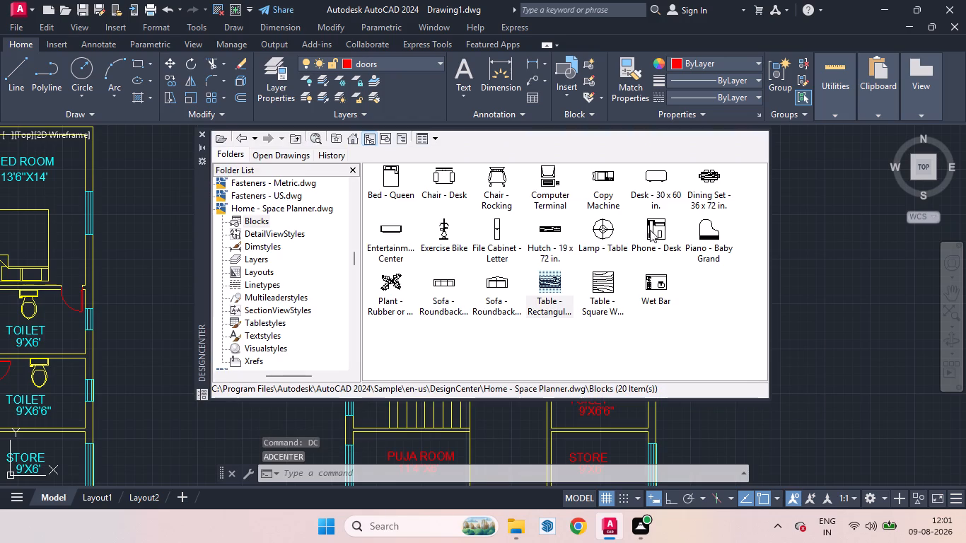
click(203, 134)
Copy the three-seat sofa from the original plan's living room to the north wall of the copied plan's eastern bedroom.
scroll(351, 307, down, 2)
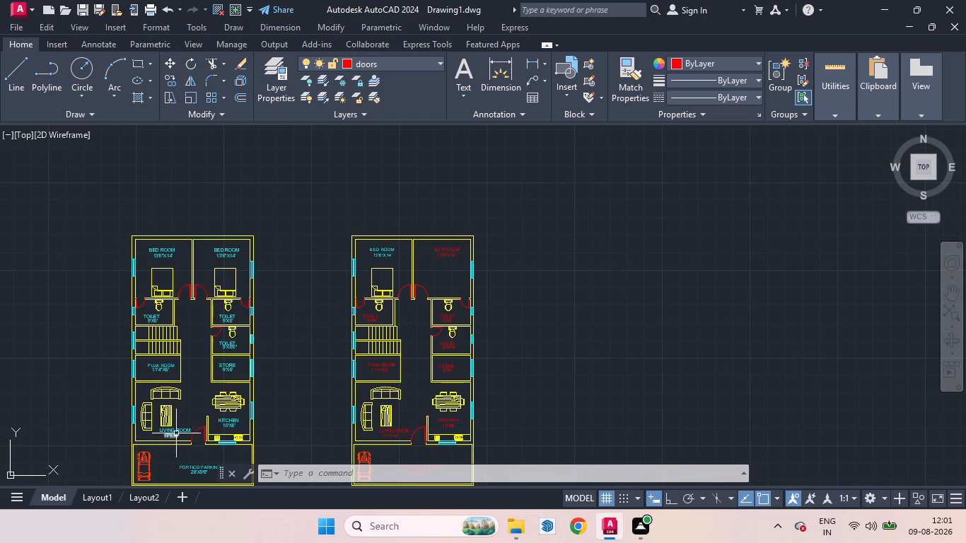
click(158, 390)
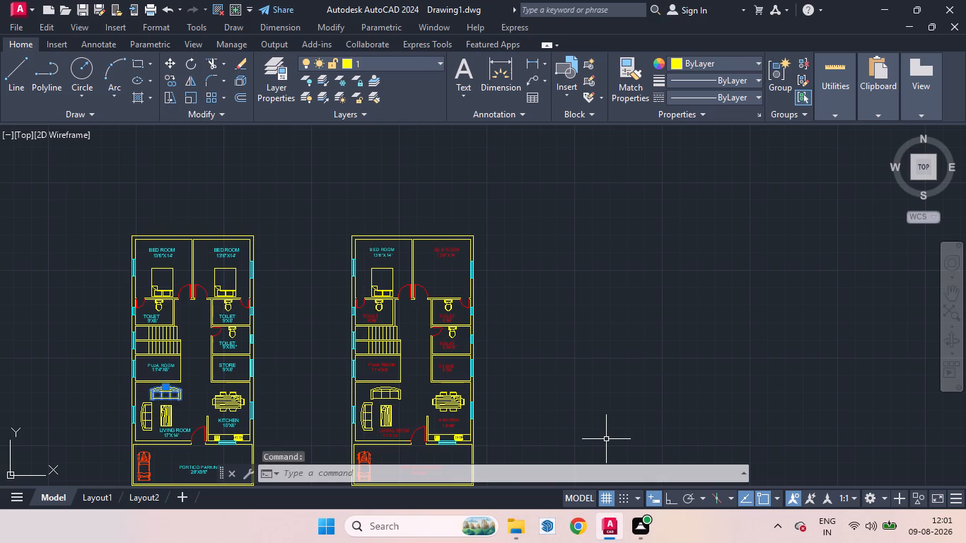
text(CO)
key(Return)
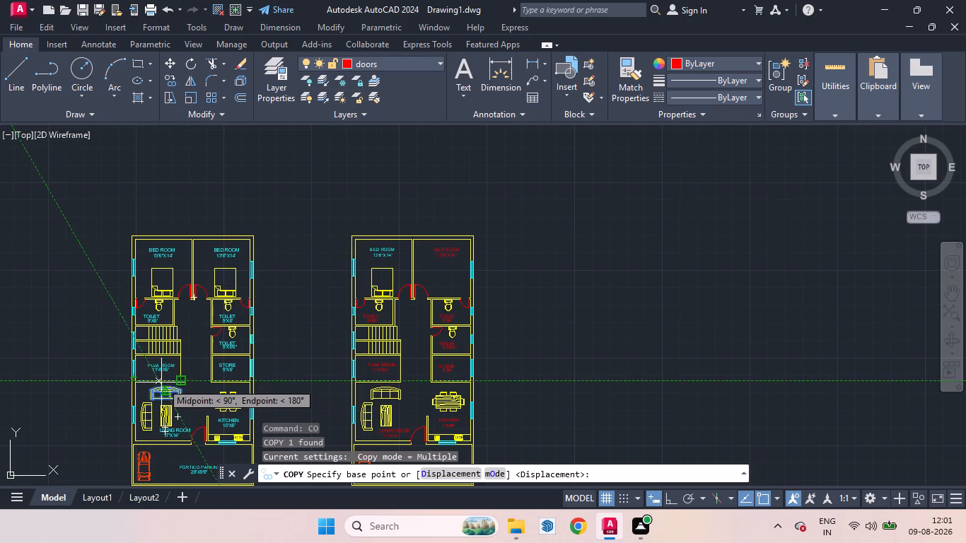
click(165, 391)
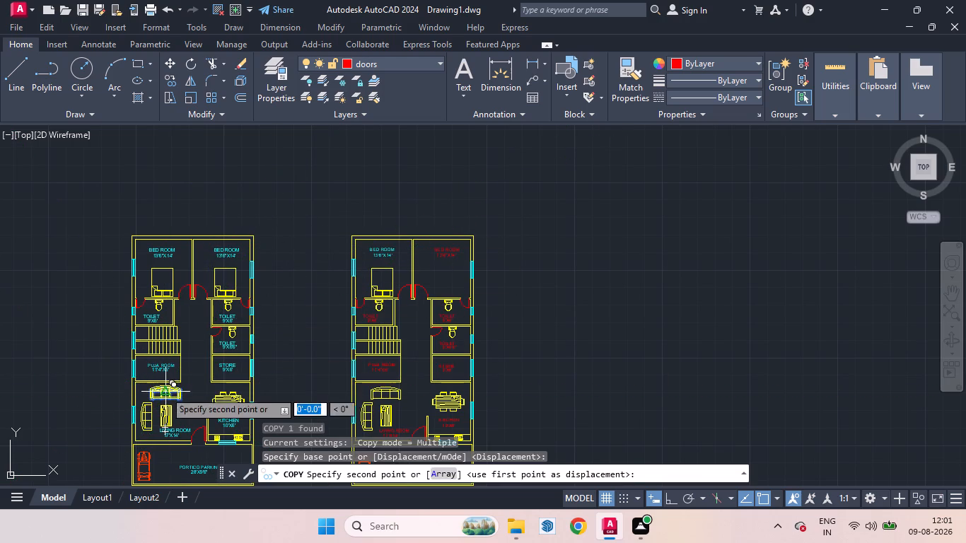
scroll(452, 281, up, 3)
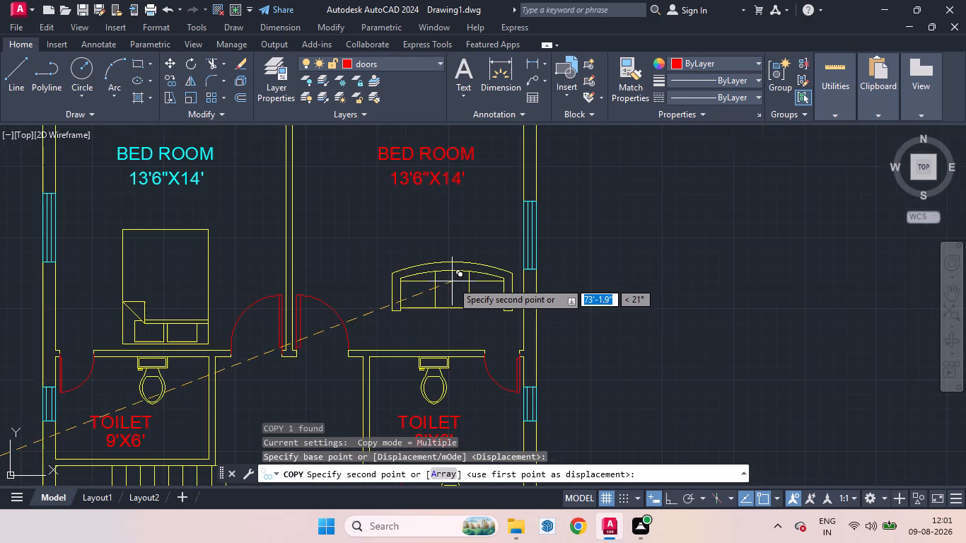
scroll(421, 279, down, 2)
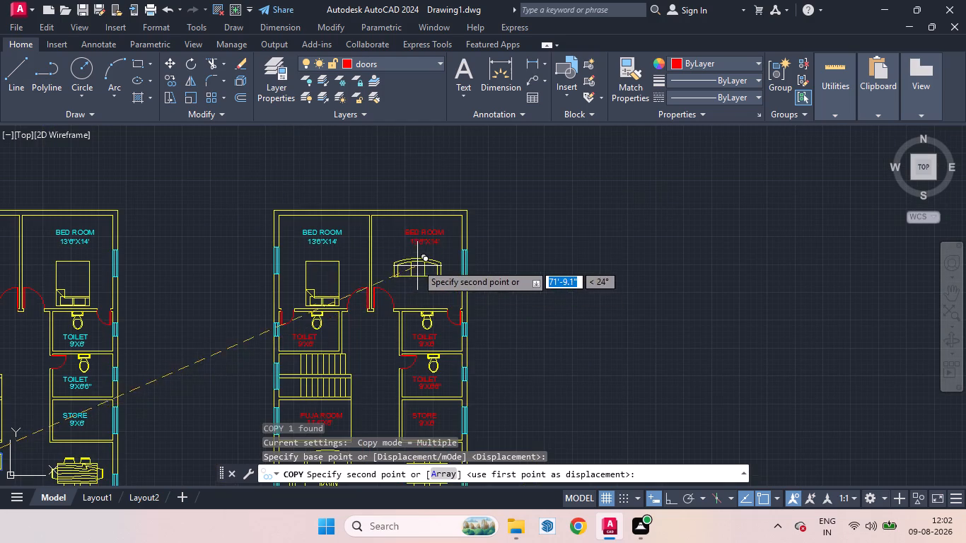
scroll(412, 226, up, 2)
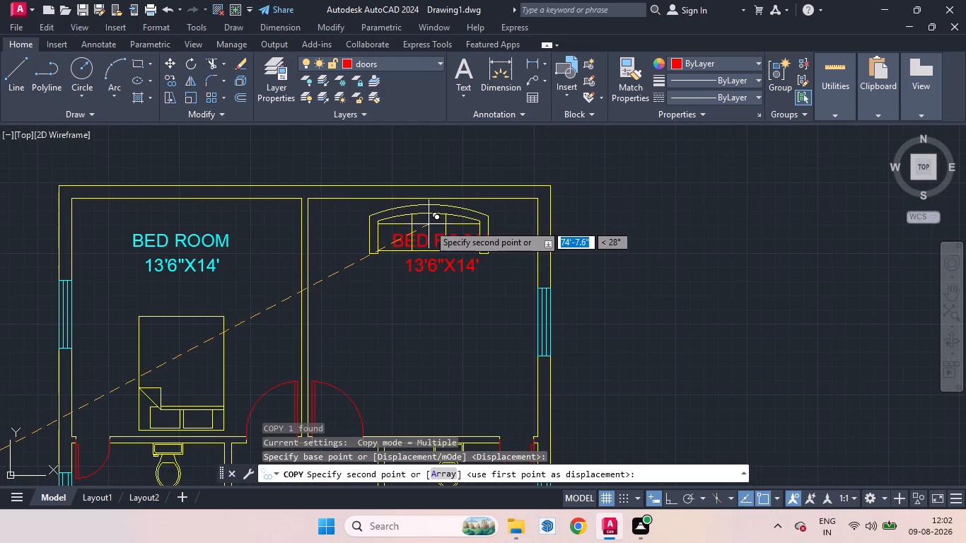
click(429, 224)
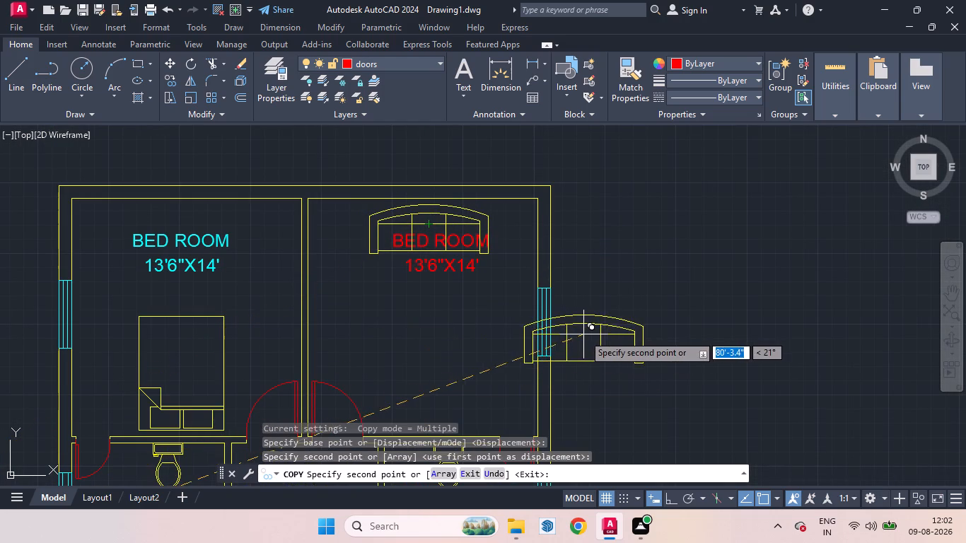
key(Escape)
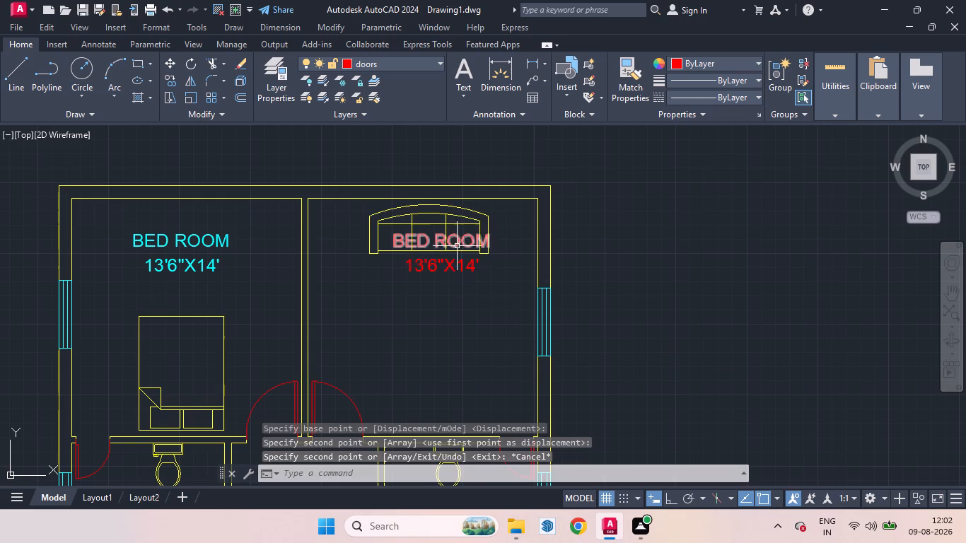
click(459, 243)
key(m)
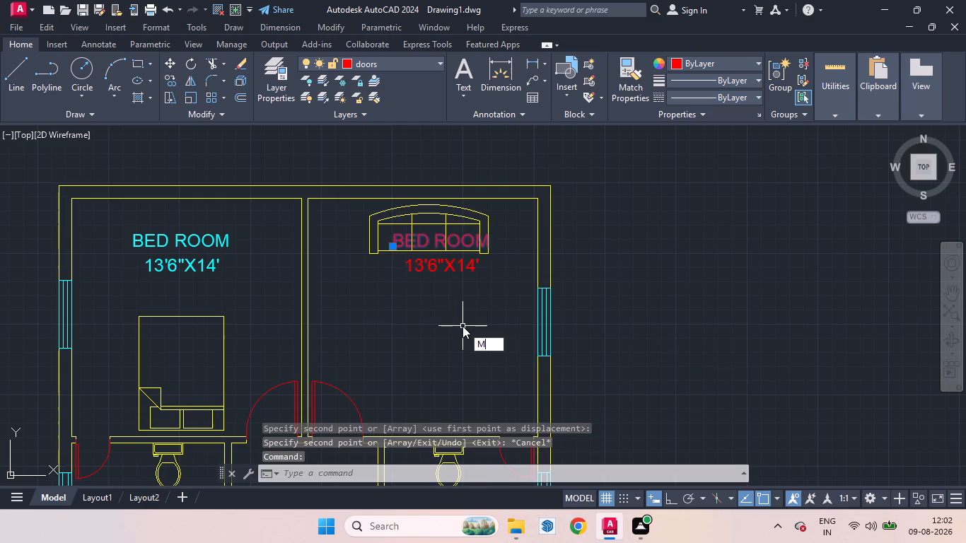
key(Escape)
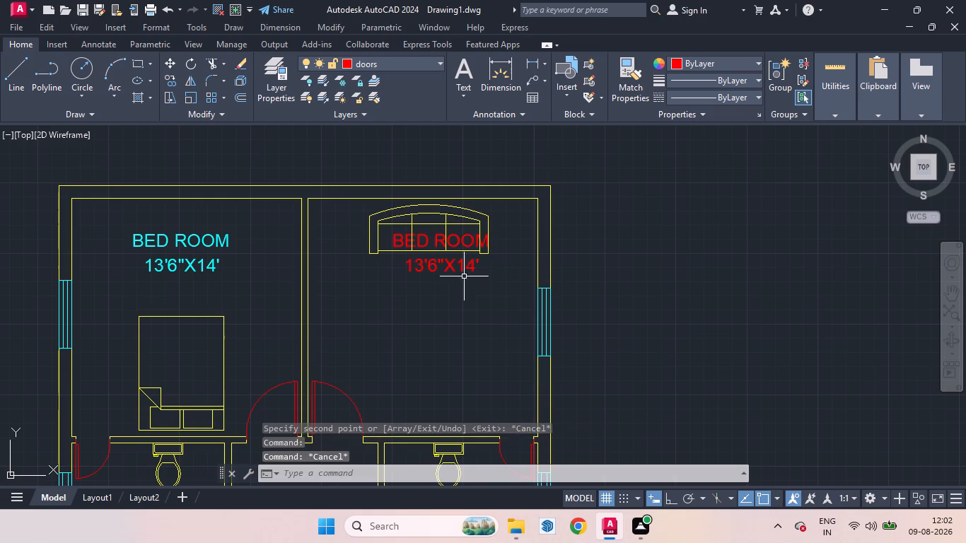
Move the BED ROOM and 13'6"X14' texts in the copied plan's eastern bedroom down to clear space below the sofa.
click(460, 264)
click(458, 243)
key(m)
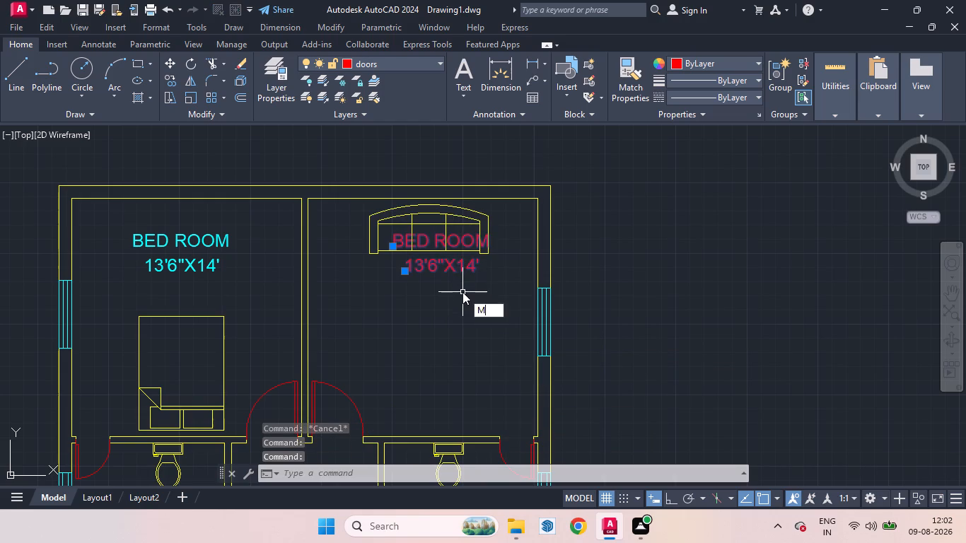
key(Return)
click(456, 271)
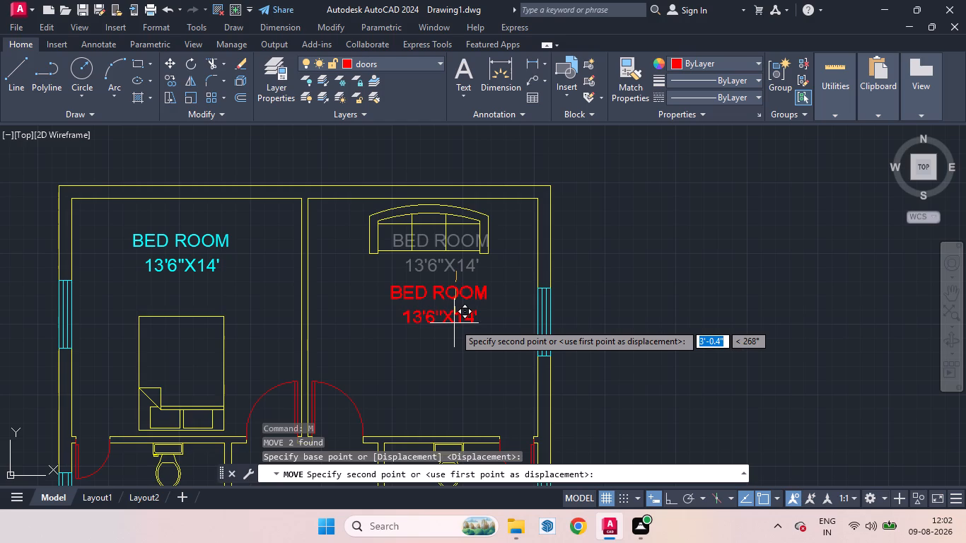
click(450, 330)
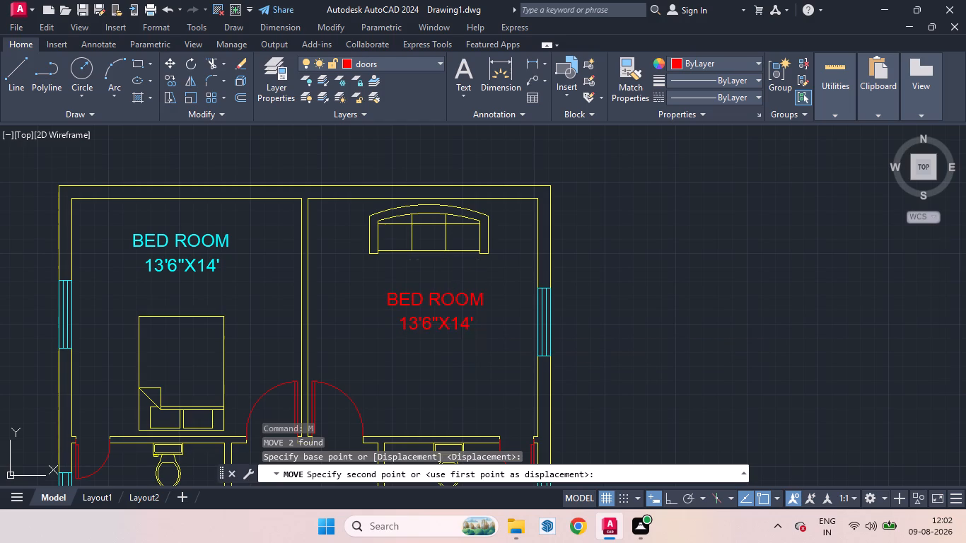
key(space)
scroll(669, 293, down, 2)
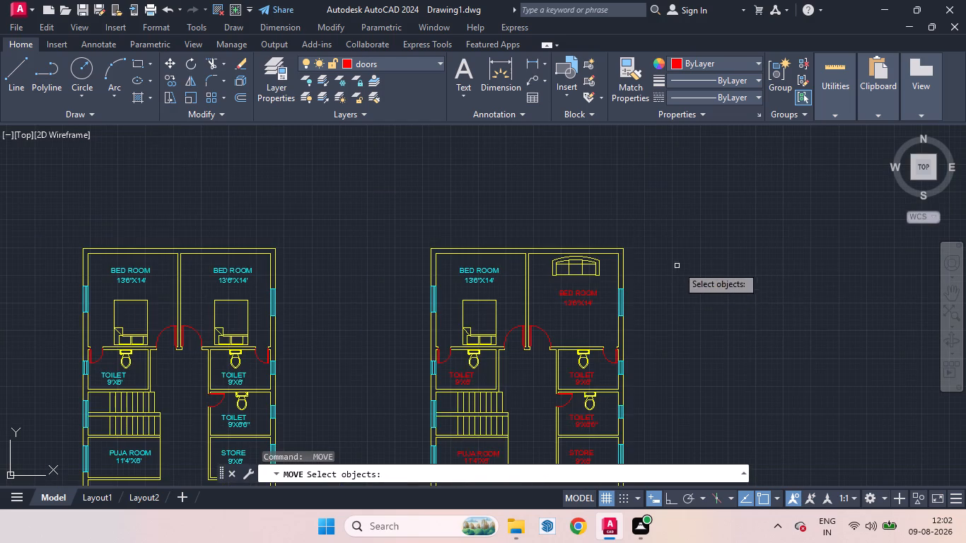
key(Escape)
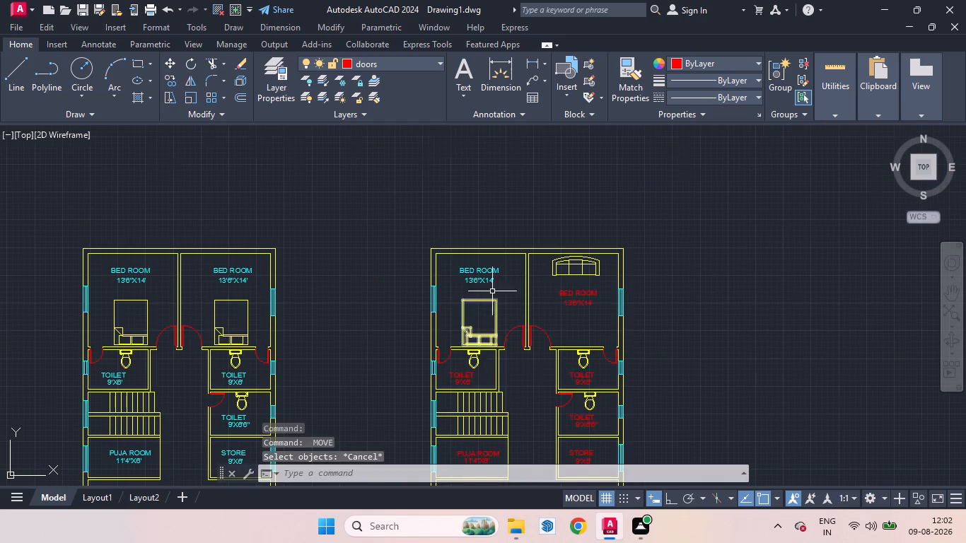
Select the bed and three toilet fixtures in the copied plan and change the colour of their layer 1 to white.
scroll(499, 282, down, 3)
scroll(476, 321, up, 4)
scroll(493, 299, down, 2)
scroll(531, 252, up, 2)
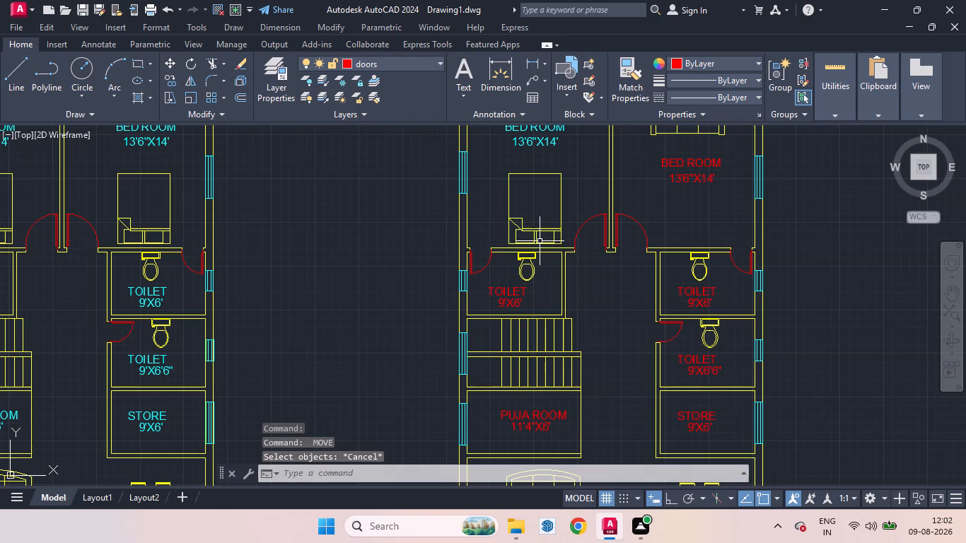
click(561, 211)
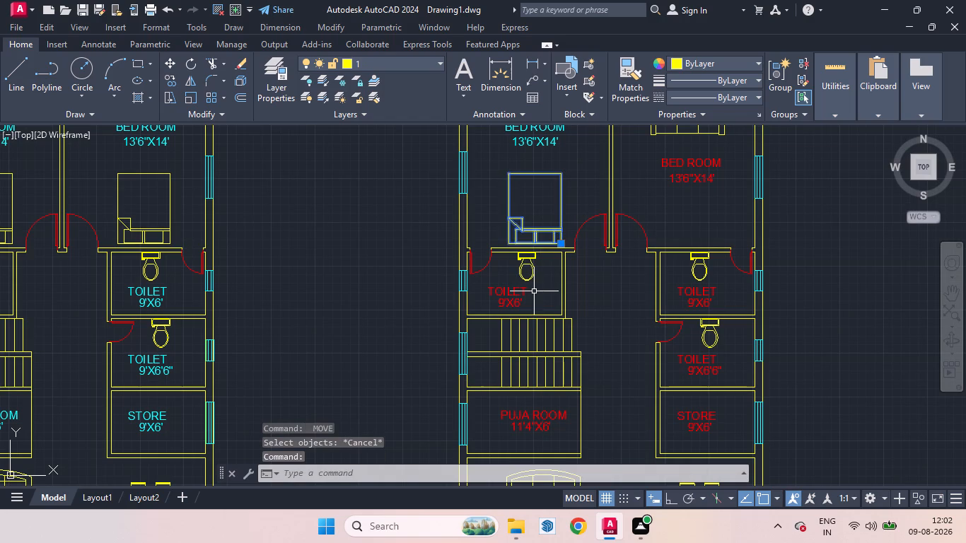
click(533, 278)
click(692, 272)
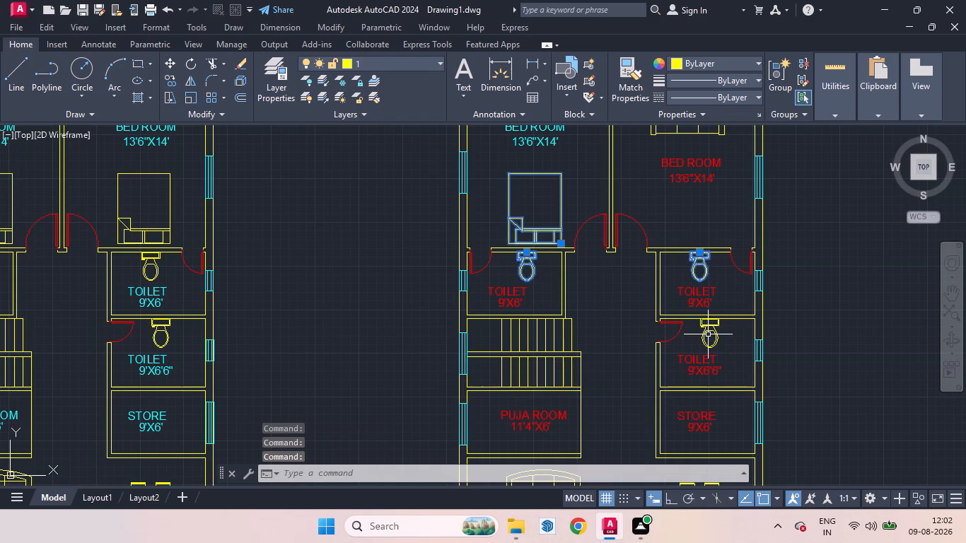
click(702, 339)
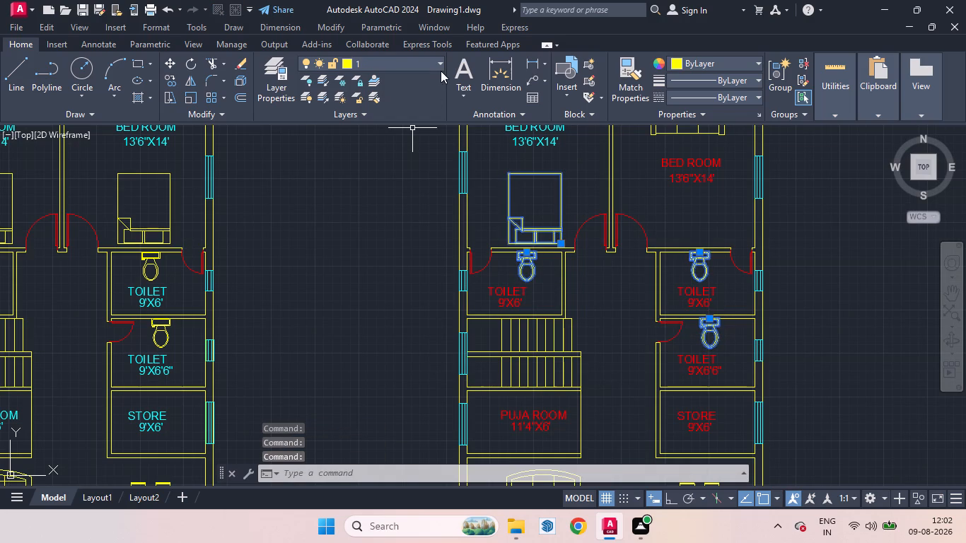
click(438, 64)
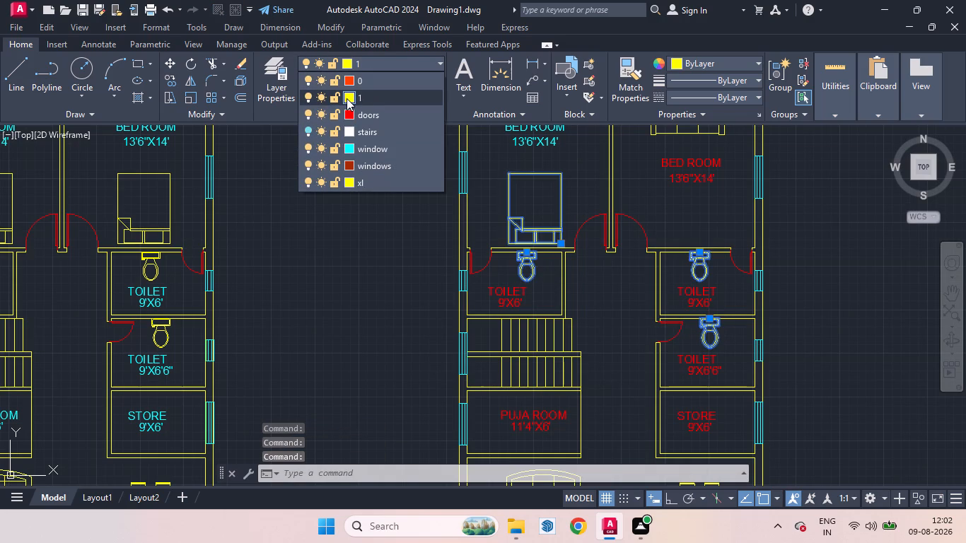
click(347, 98)
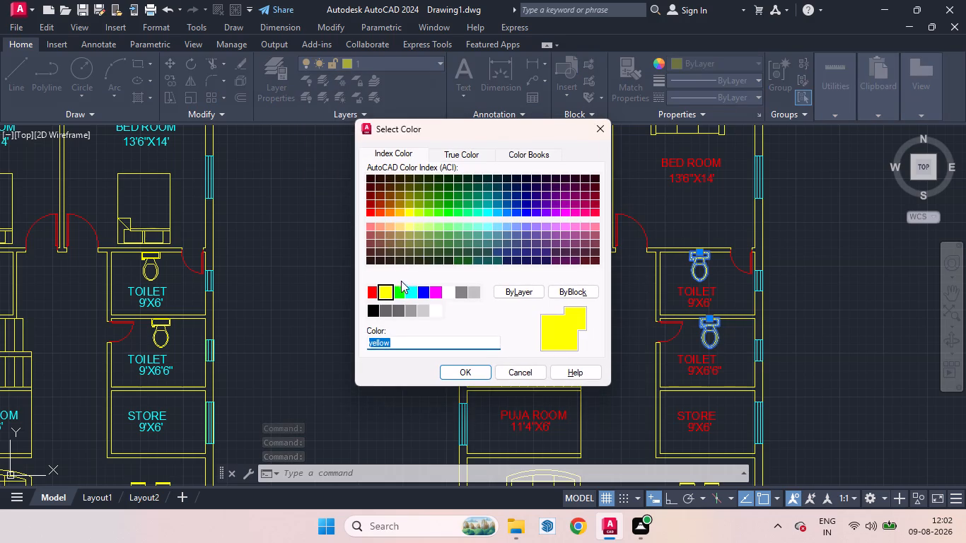
click(448, 291)
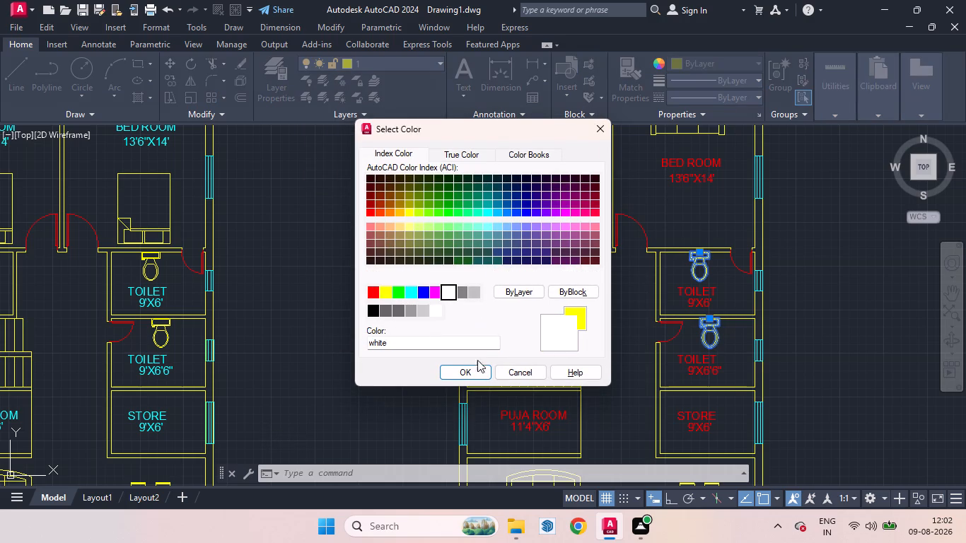
click(470, 377)
scroll(388, 295, down, 2)
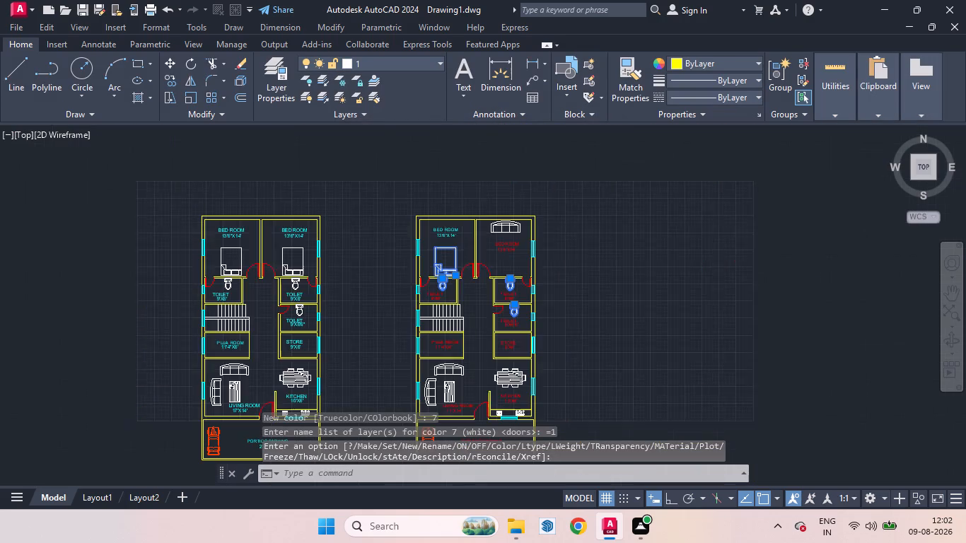
key(Escape)
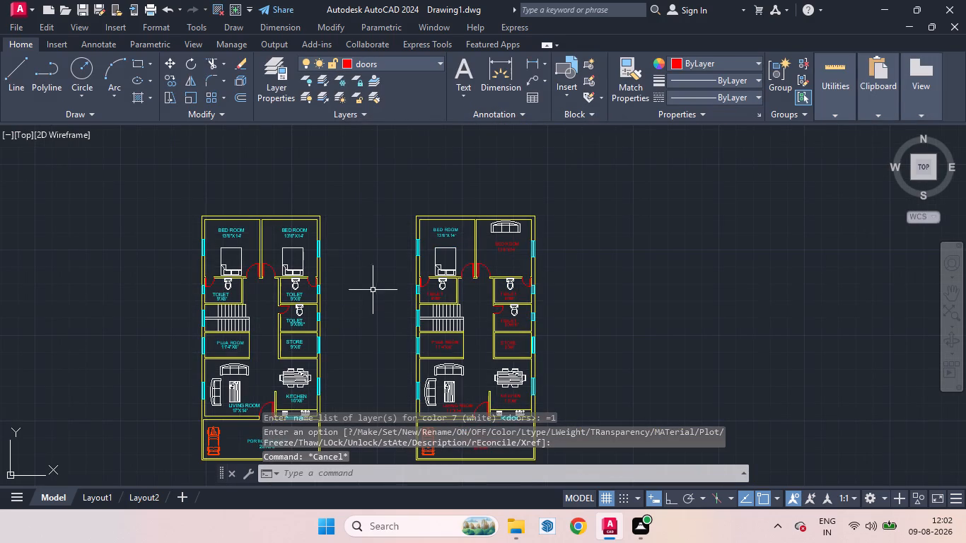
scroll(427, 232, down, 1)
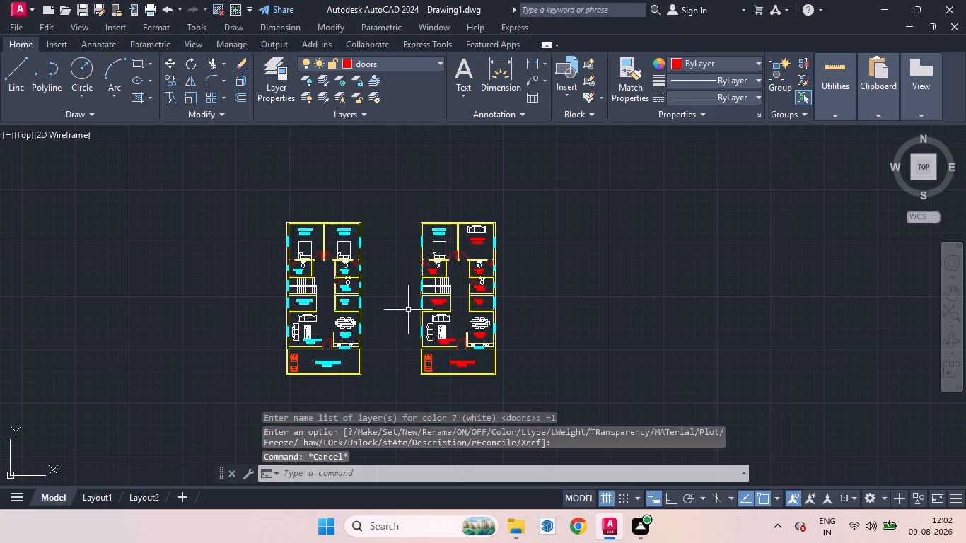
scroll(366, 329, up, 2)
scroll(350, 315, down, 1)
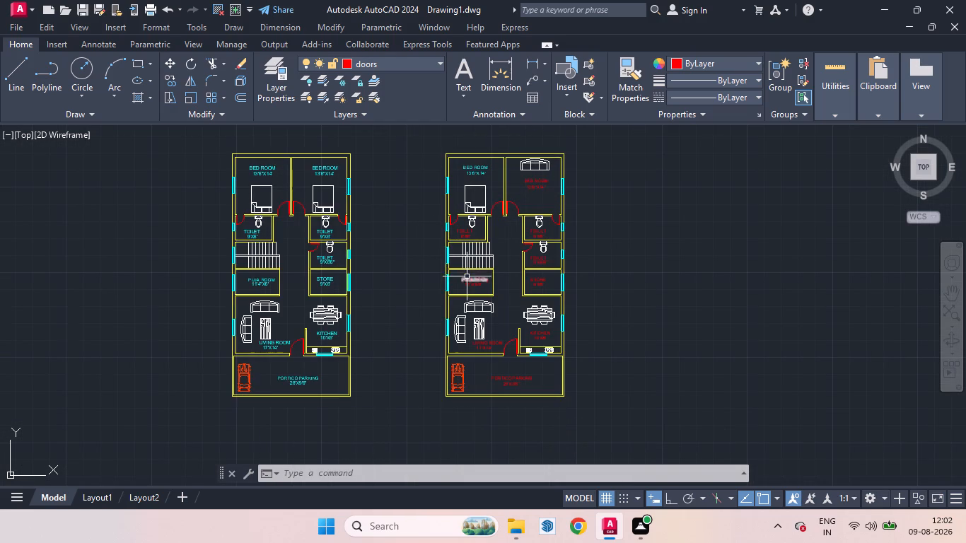
Erase the entire copied floor plan east of the original.
click(581, 410)
click(419, 145)
key(Home)
key(Delete)
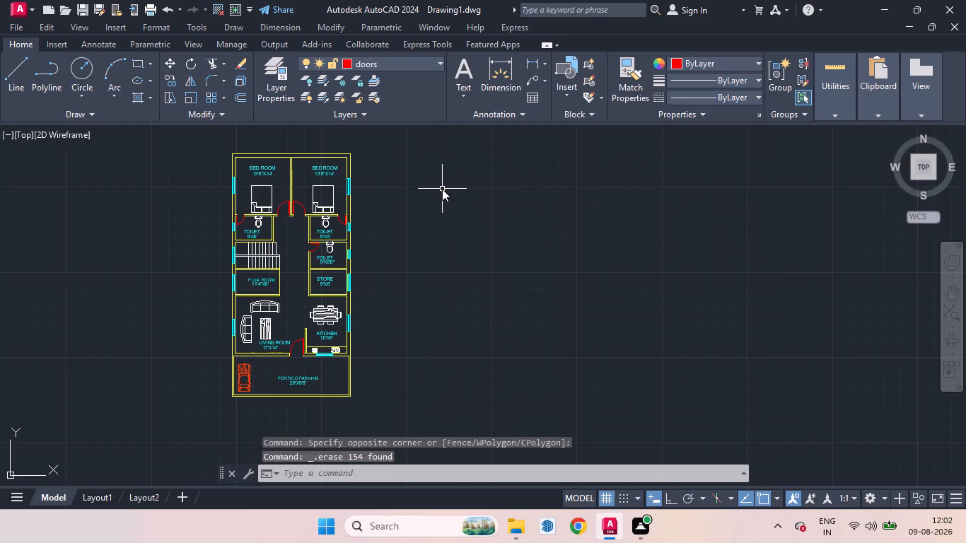
Copy the entire original floor plan horizontally to the empty space east of it, with Ortho on.
click(380, 414)
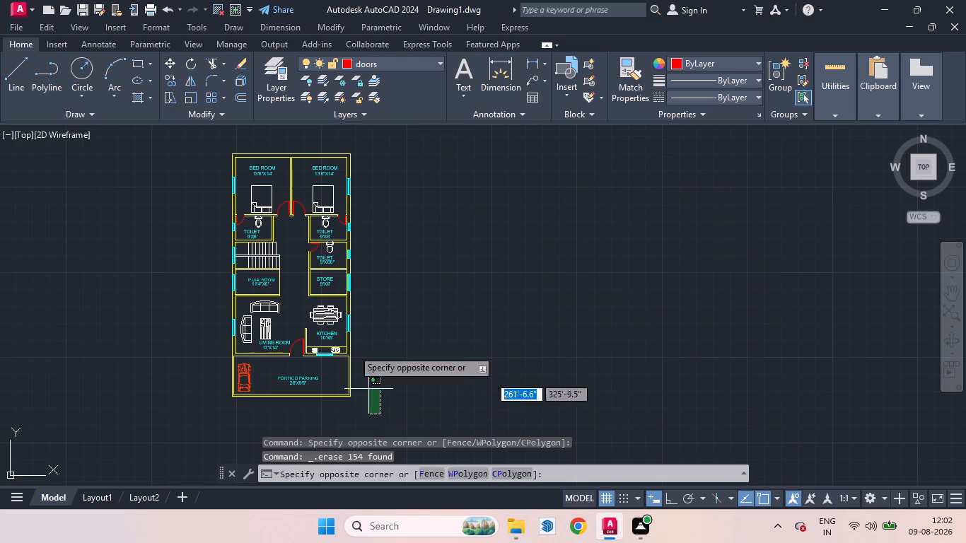
click(186, 123)
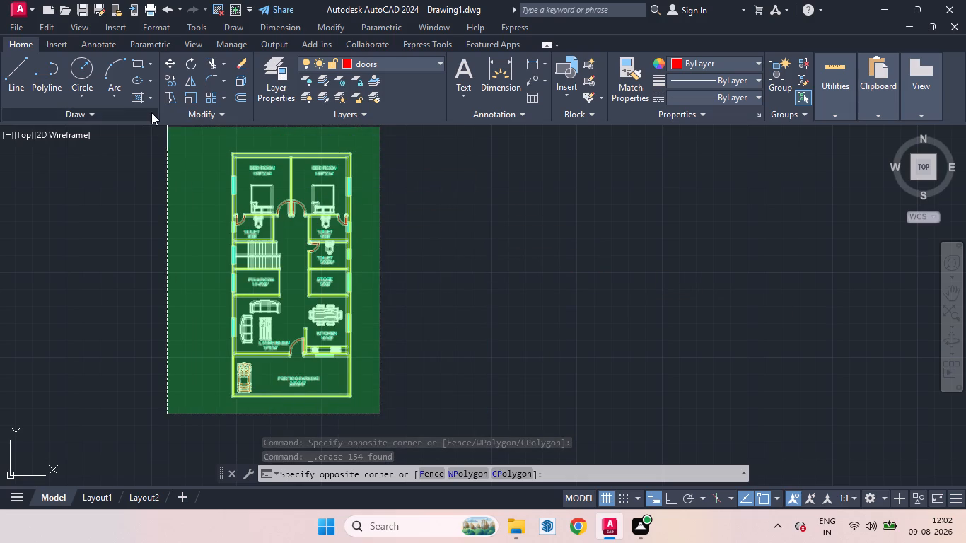
click(151, 112)
click(173, 151)
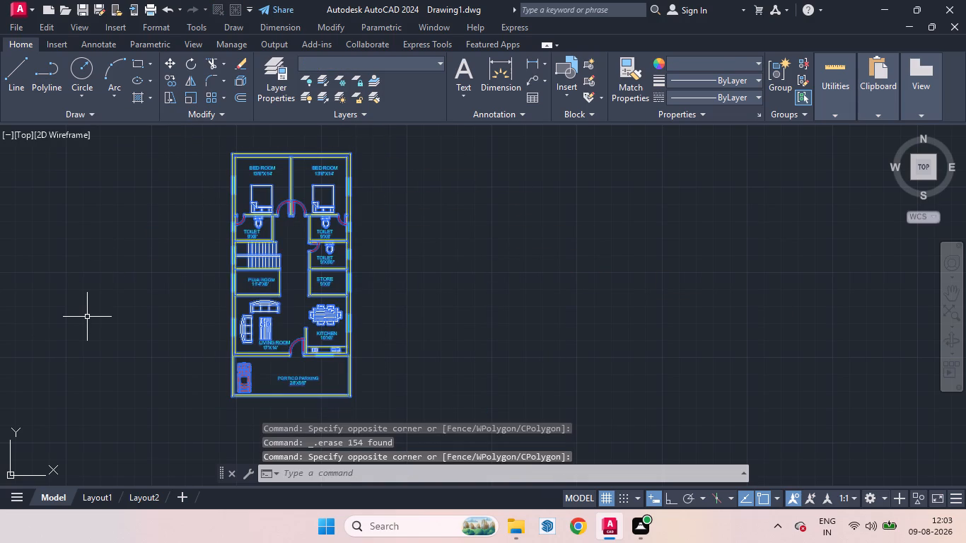
text(CO)
key(Return)
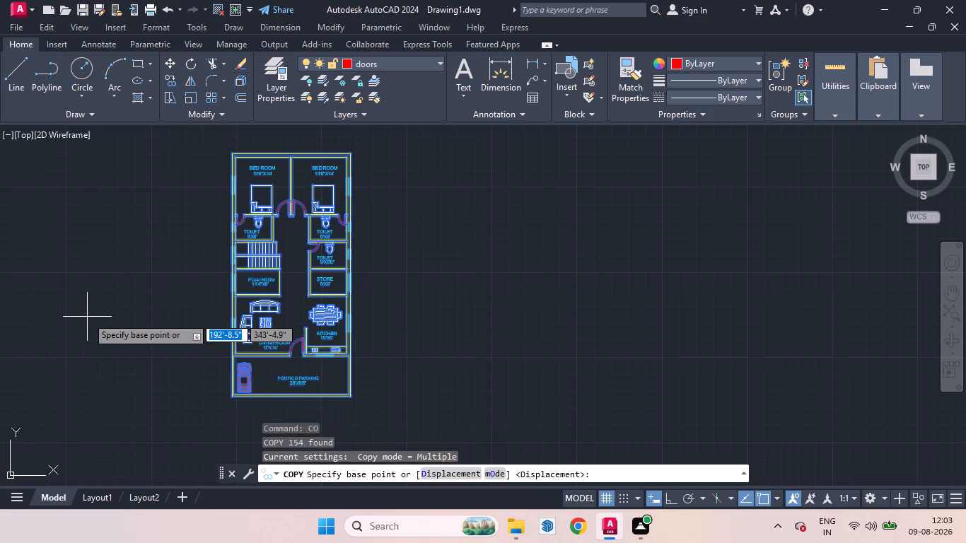
click(251, 397)
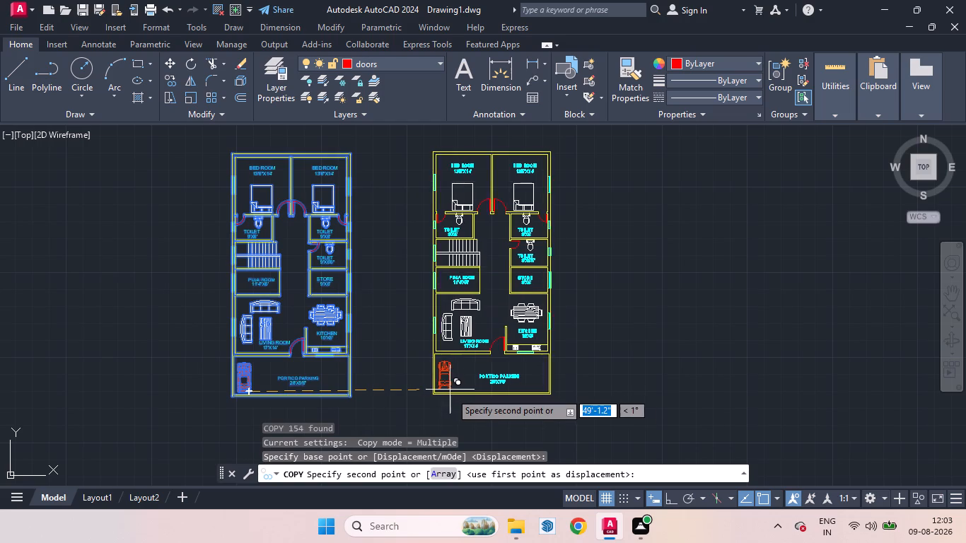
click(677, 498)
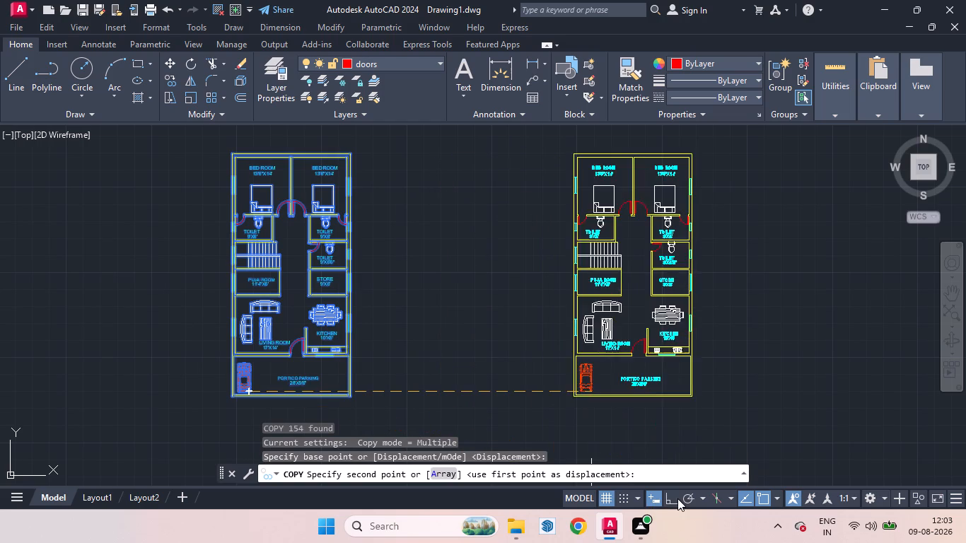
click(435, 416)
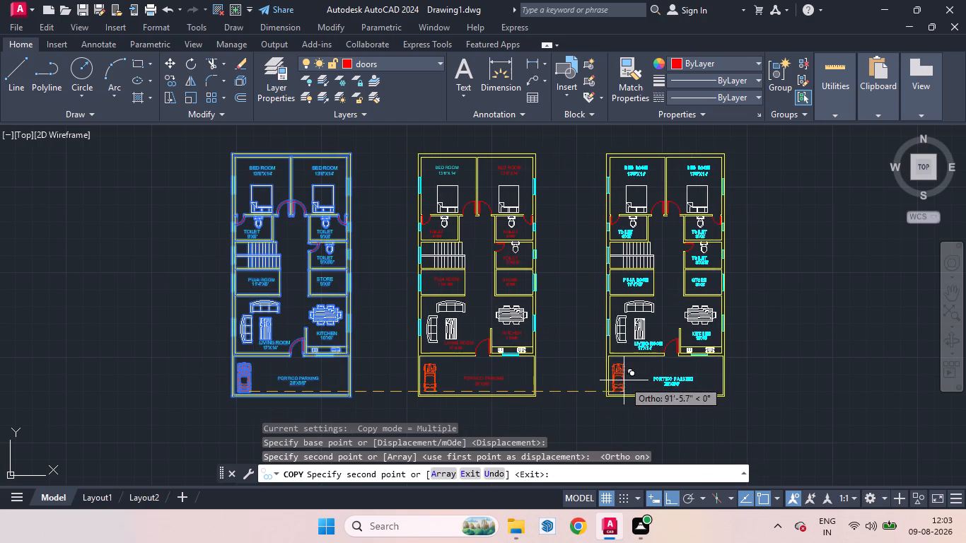
key(Escape)
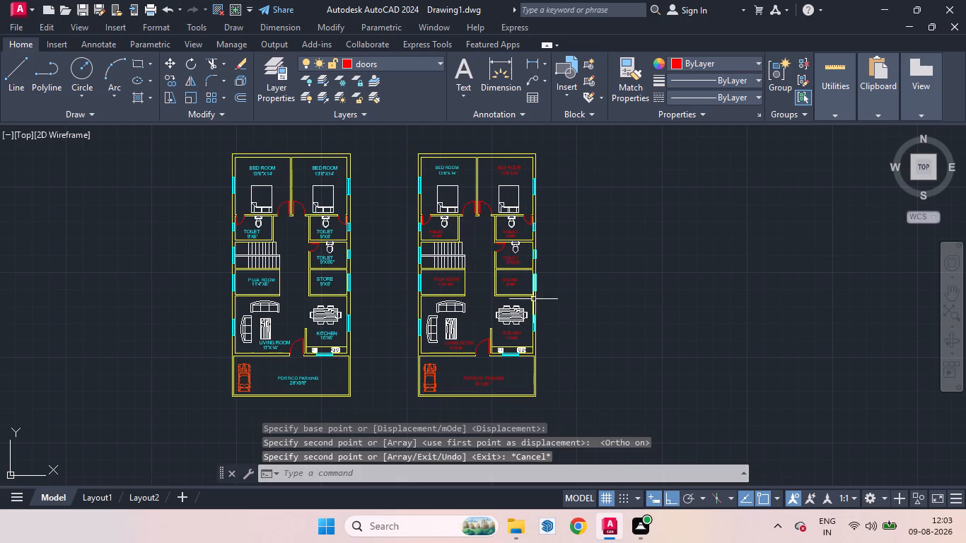
Delete the bed from the eastern bedroom of the copied floor plan.
scroll(495, 175, up, 1)
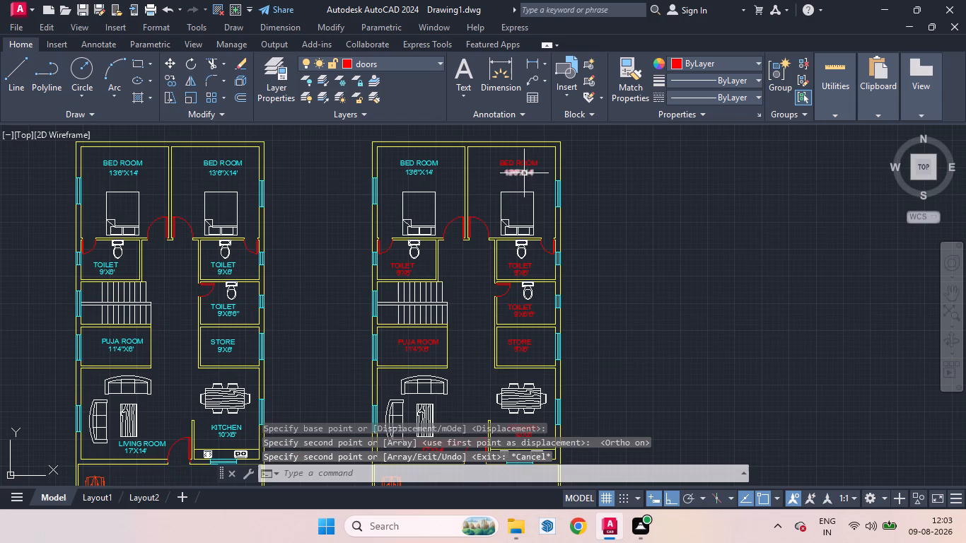
scroll(522, 175, up, 3)
click(511, 245)
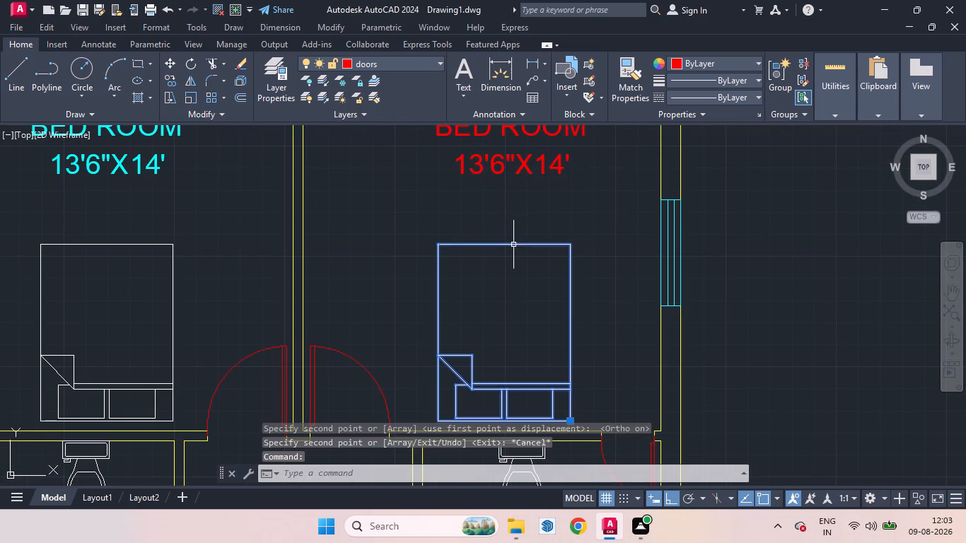
key(Delete)
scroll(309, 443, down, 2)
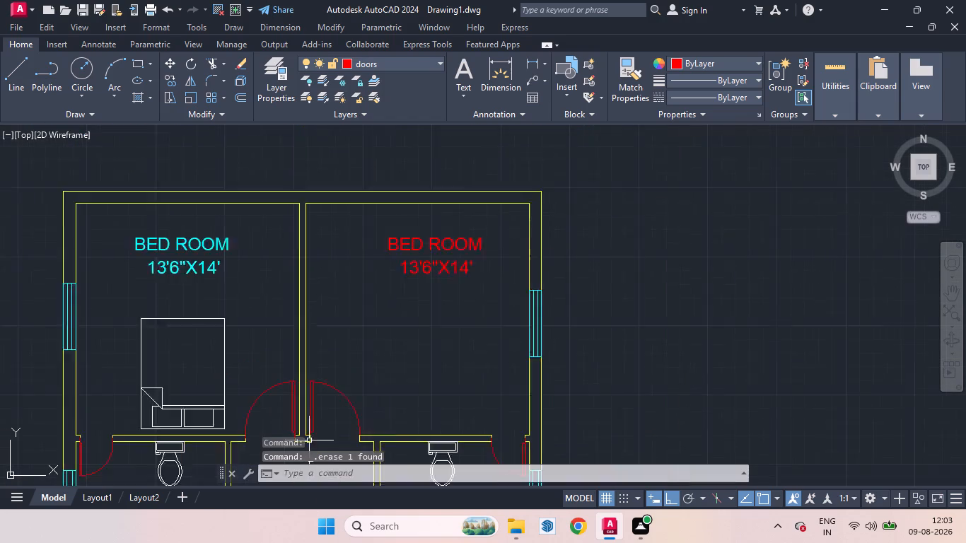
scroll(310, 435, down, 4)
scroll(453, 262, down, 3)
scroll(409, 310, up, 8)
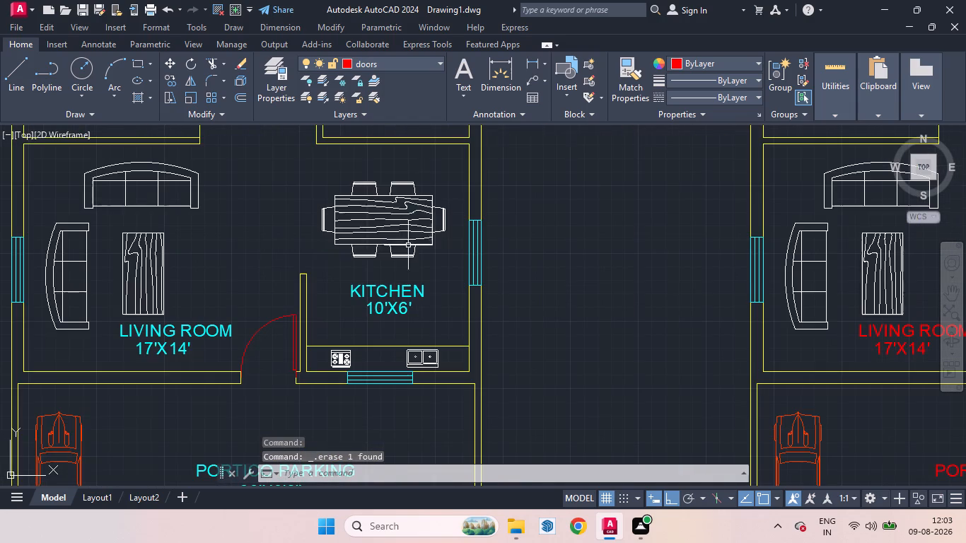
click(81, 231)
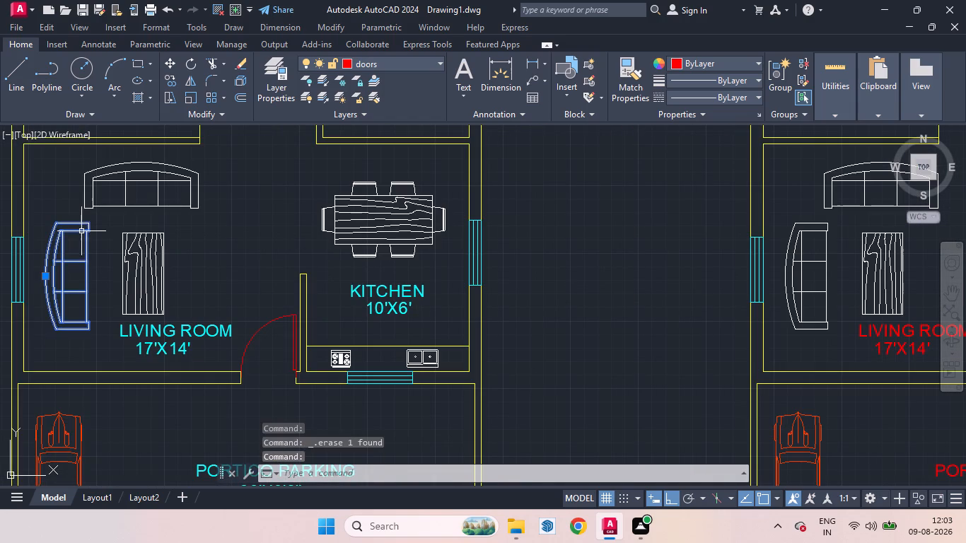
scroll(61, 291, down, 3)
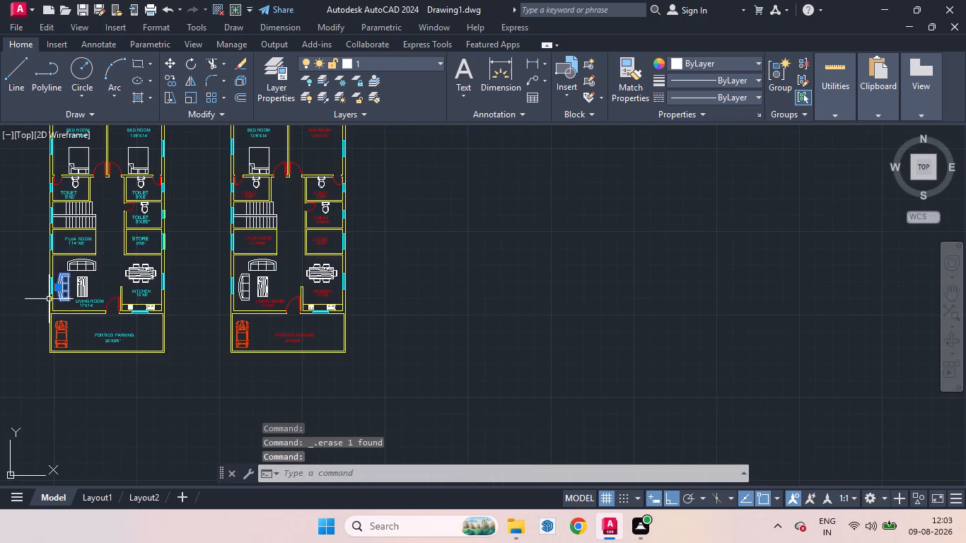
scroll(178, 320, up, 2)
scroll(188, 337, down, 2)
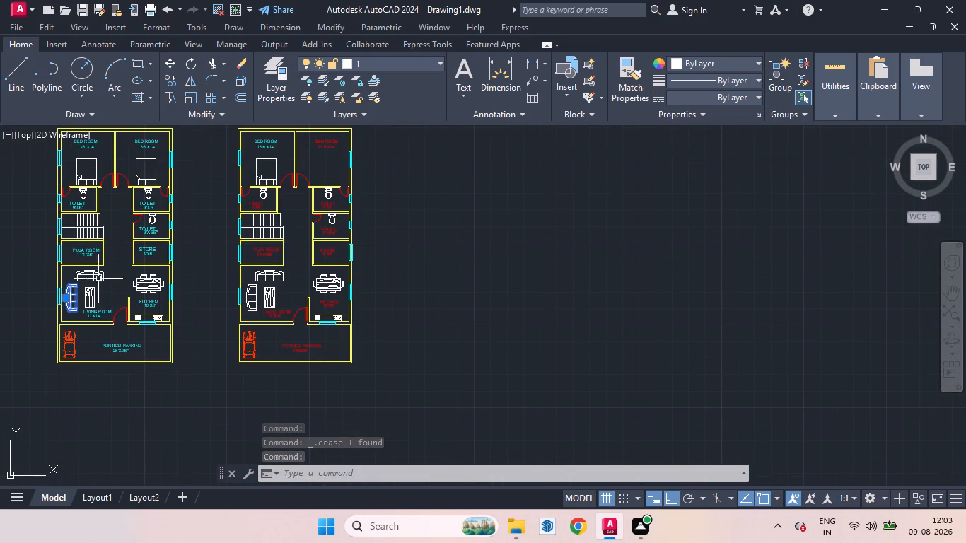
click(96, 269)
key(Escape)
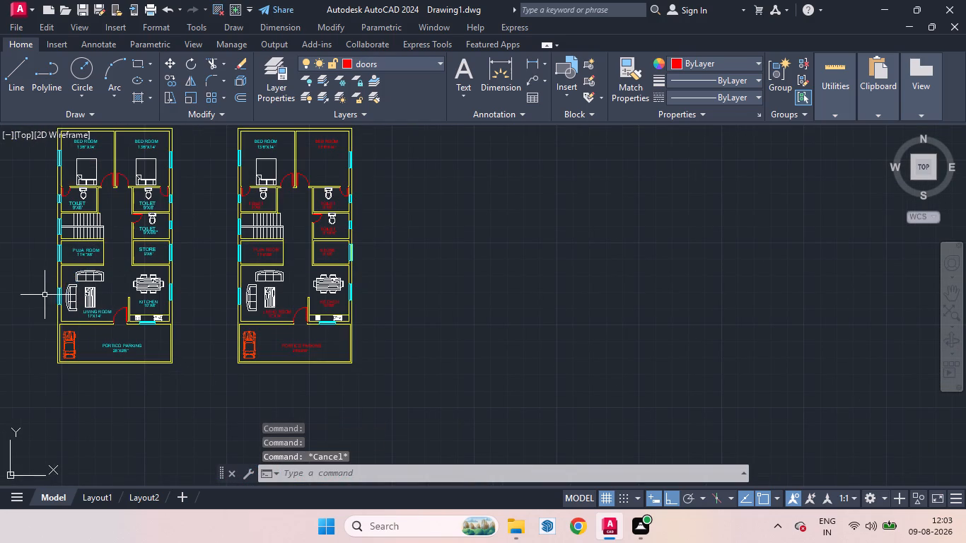
With Ortho off, copy the northern three-seat sofa from the original living room to the north wall of the copied plan's eastern bedroom.
click(93, 279)
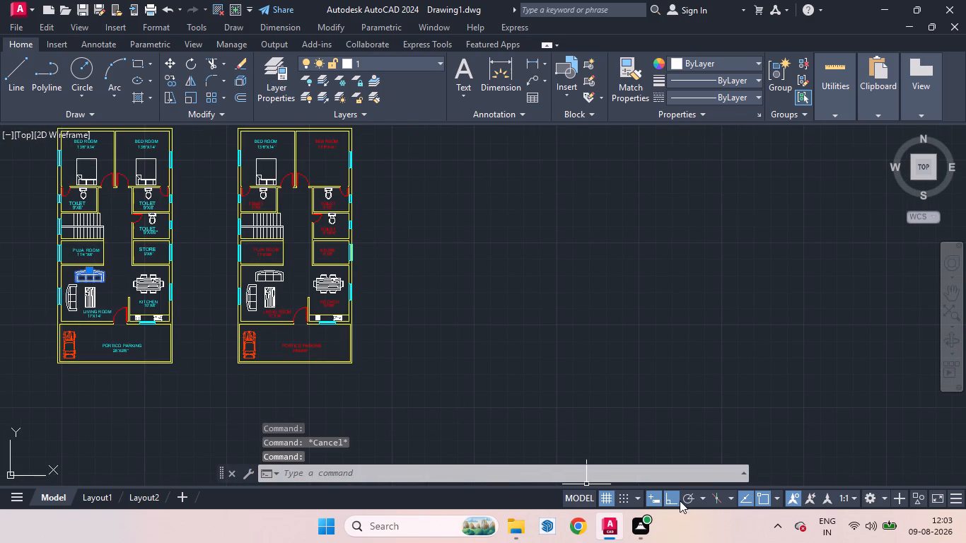
click(680, 501)
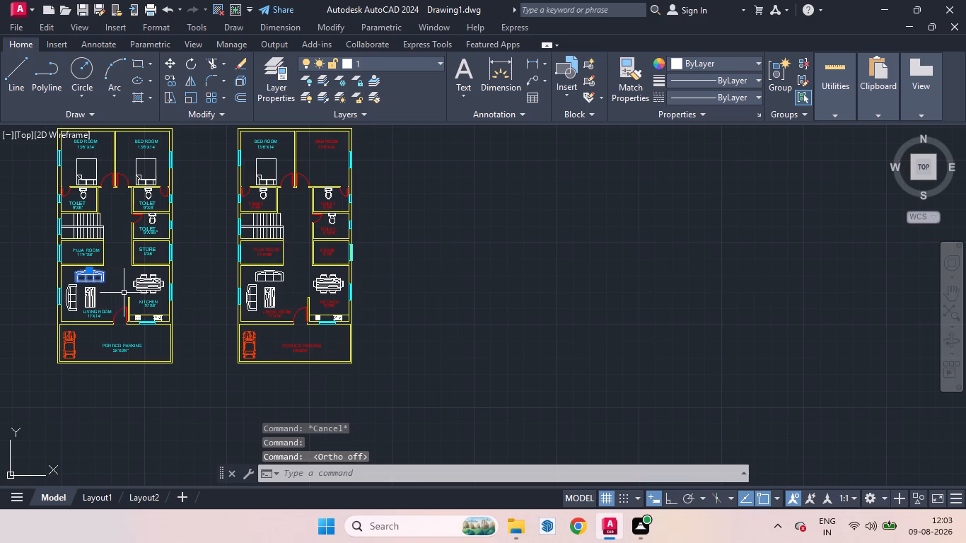
key(c)
key(o)
key(Return)
click(91, 283)
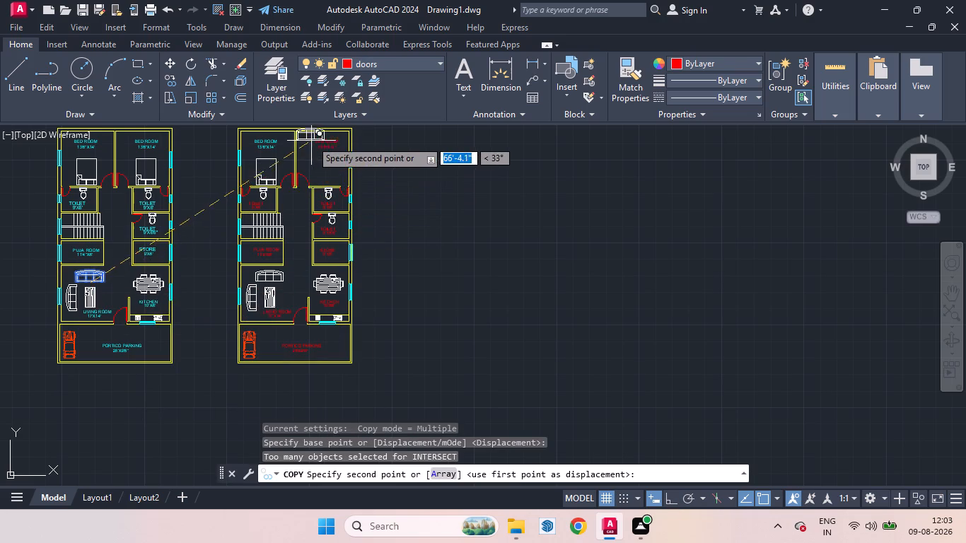
scroll(311, 140, up, 2)
scroll(331, 168, down, 1)
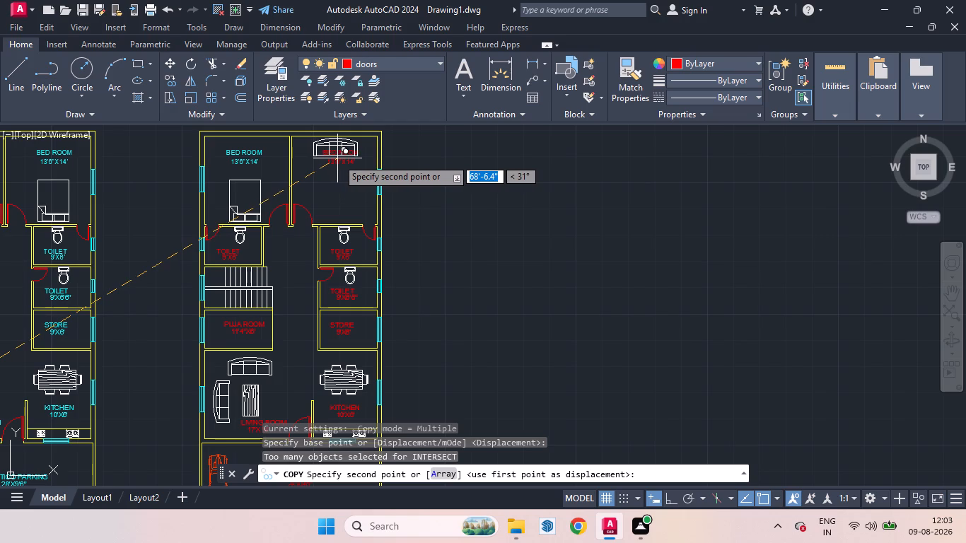
click(337, 158)
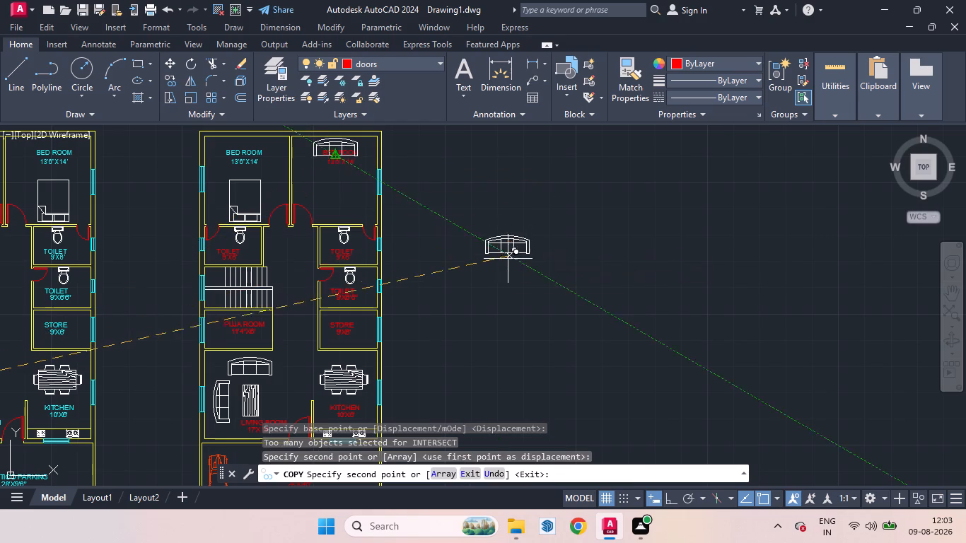
key(Escape)
Move the BED ROOM and 13'6"X14' texts in the copied plan's eastern bedroom down to clear space below the sofa.
scroll(330, 149, up, 2)
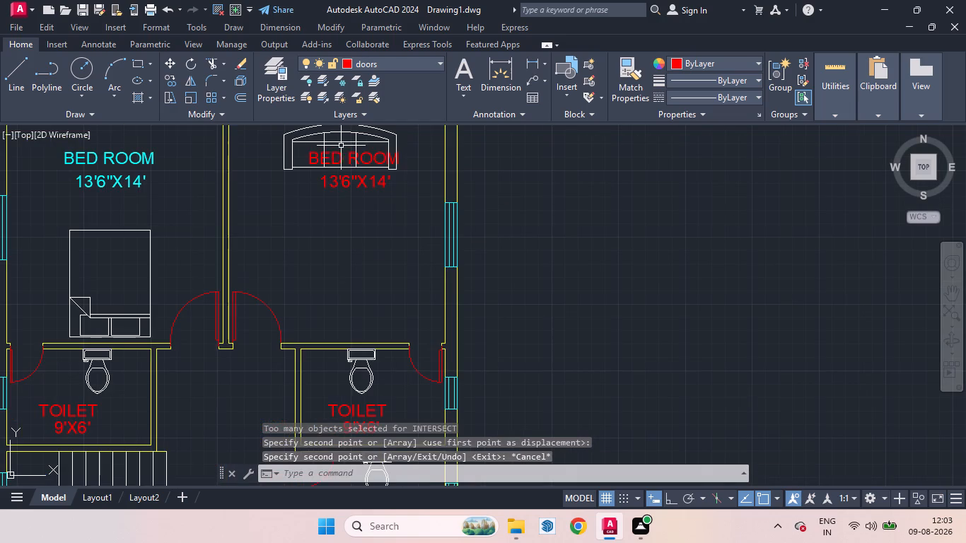
click(339, 153)
click(344, 184)
key(m)
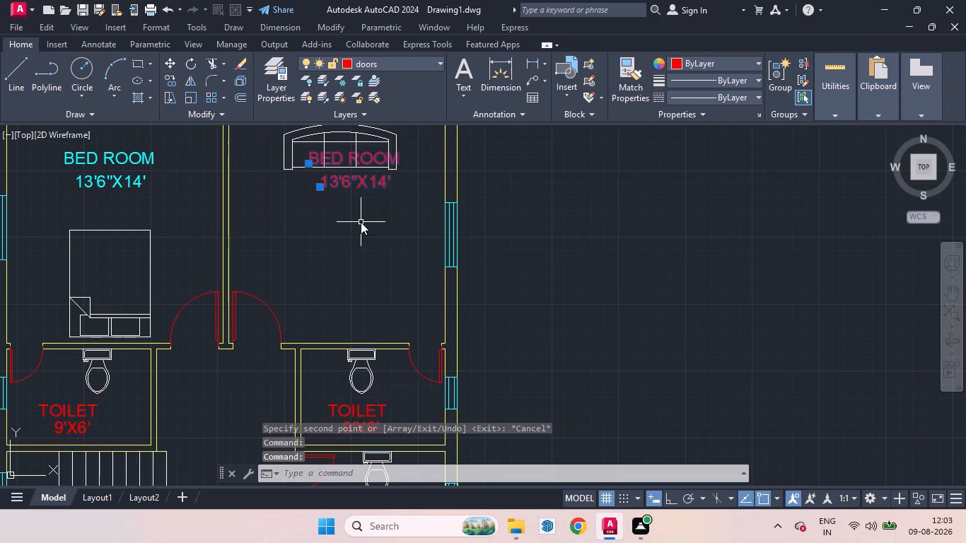
key(Return)
click(356, 199)
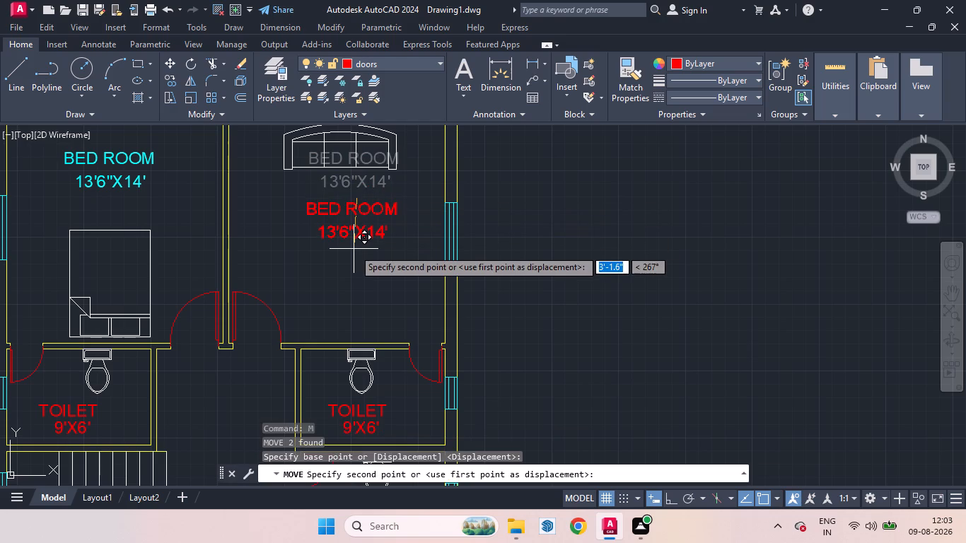
click(354, 249)
Browse the DesignCenter blocks of House Designer.dwg and Home - Space Planner.dwg for furniture suited to the copied plan's eastern bedroom.
scroll(525, 257, down, 2)
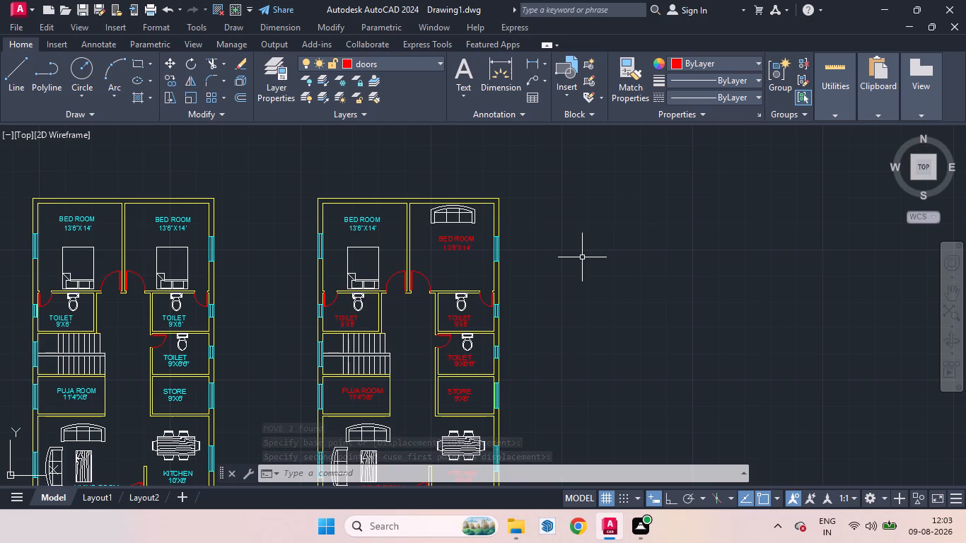
text(DC)
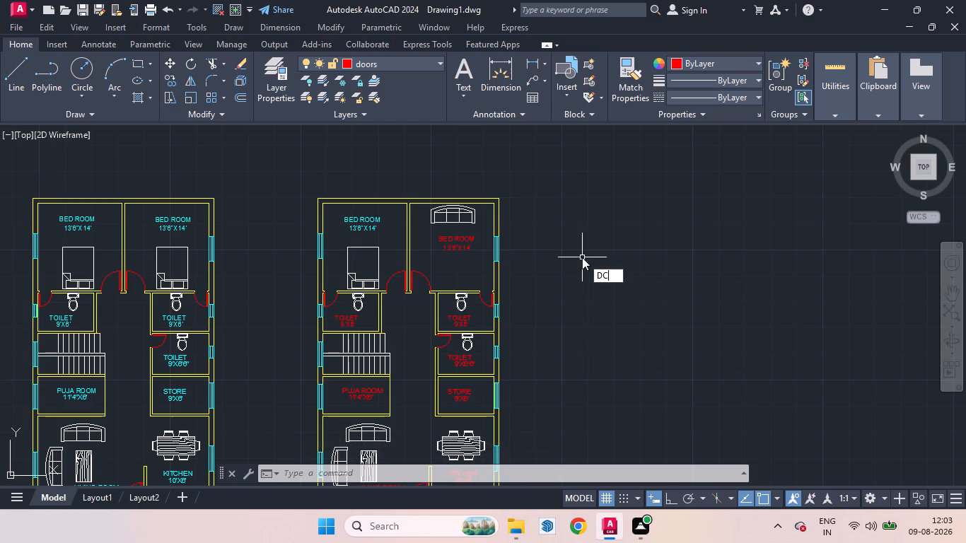
key(Return)
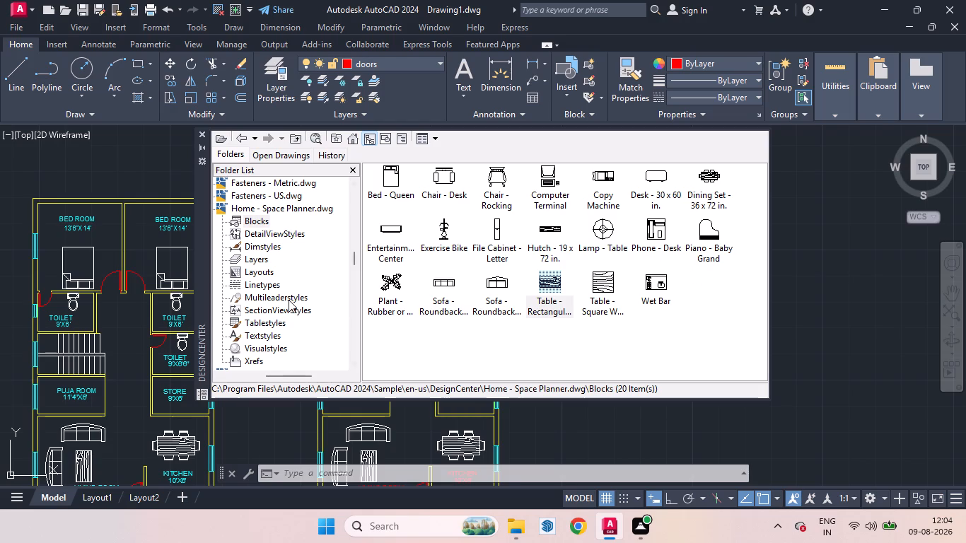
scroll(287, 300, up, 5)
scroll(282, 308, down, 1)
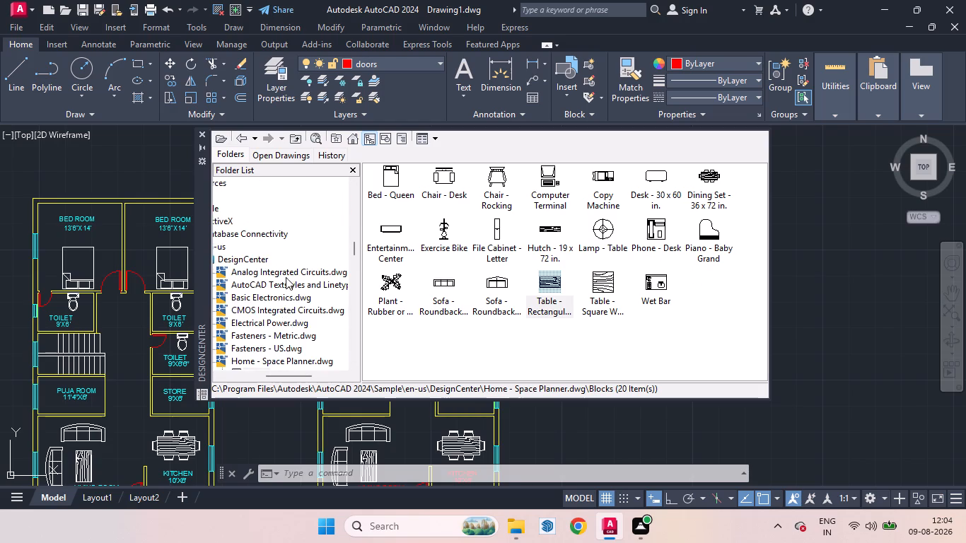
scroll(287, 272, down, 5)
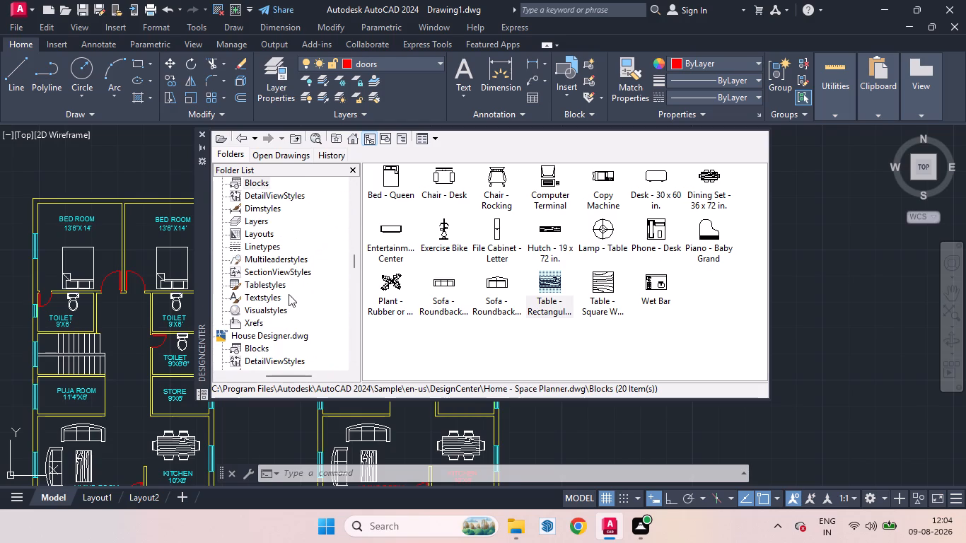
scroll(289, 296, down, 2)
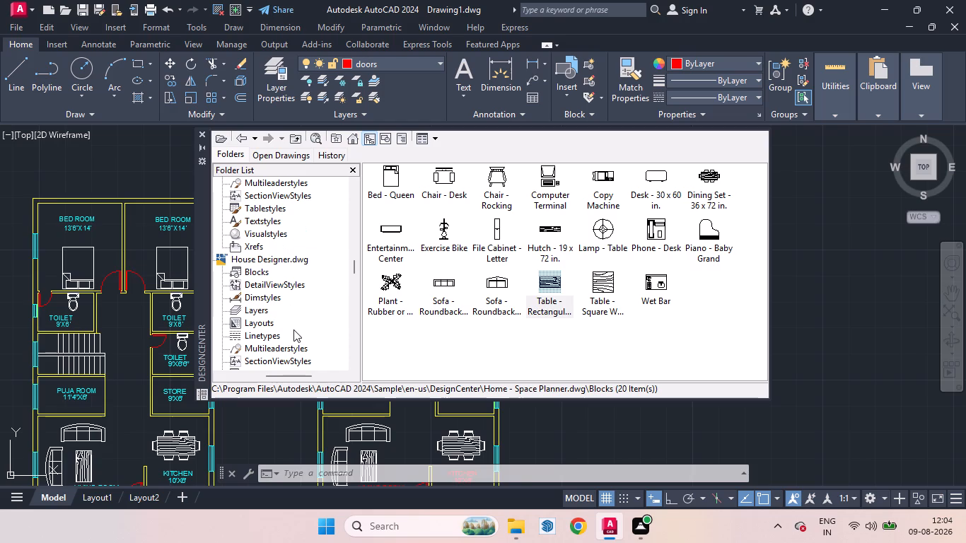
double_click(252, 271)
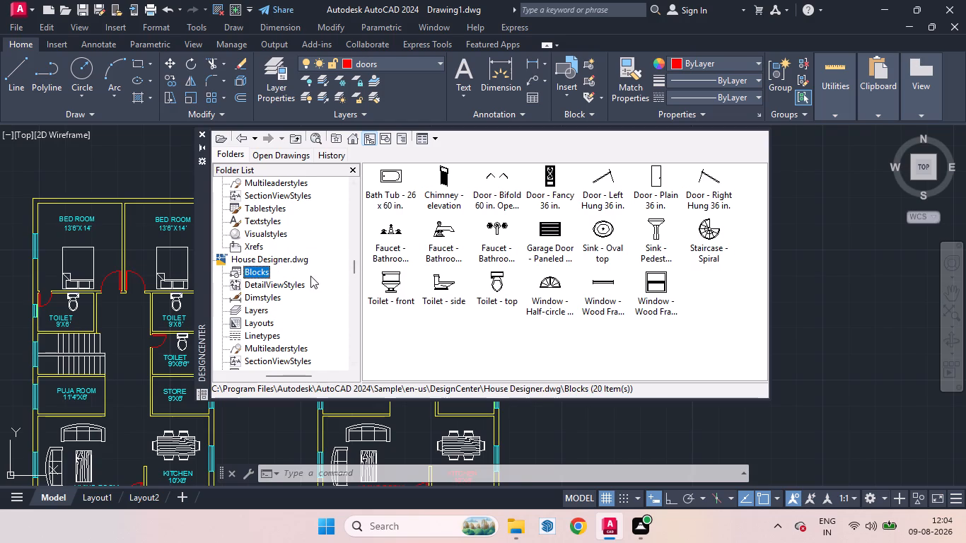
scroll(301, 282, down, 4)
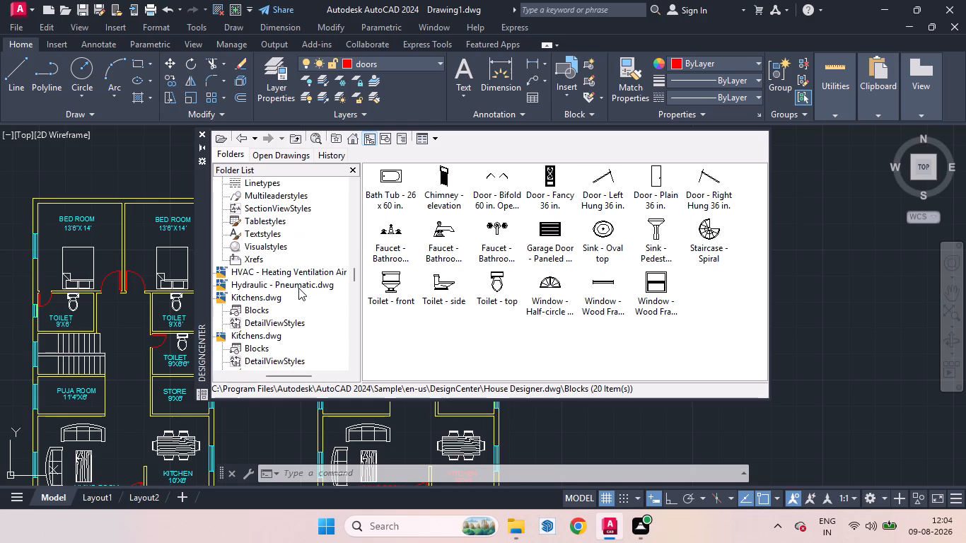
scroll(297, 289, down, 6)
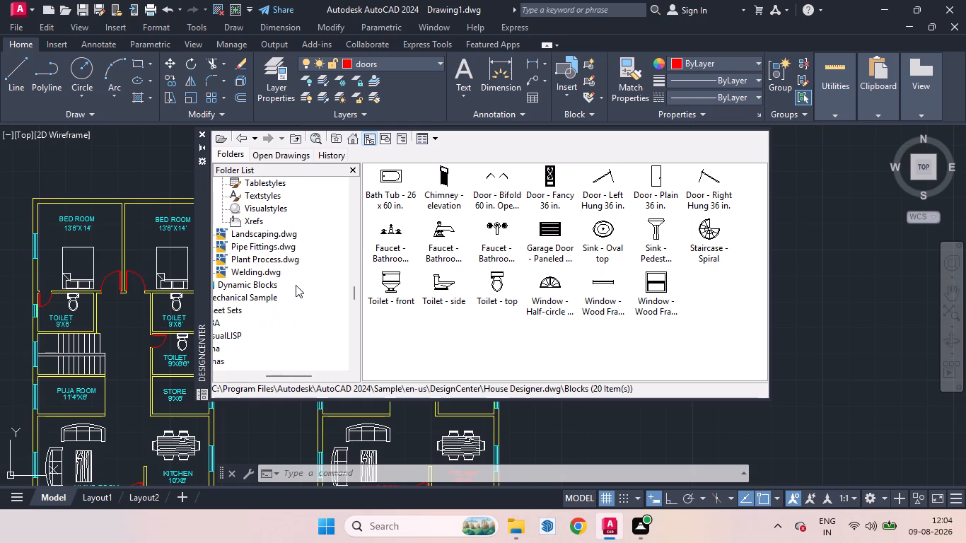
scroll(296, 285, up, 11)
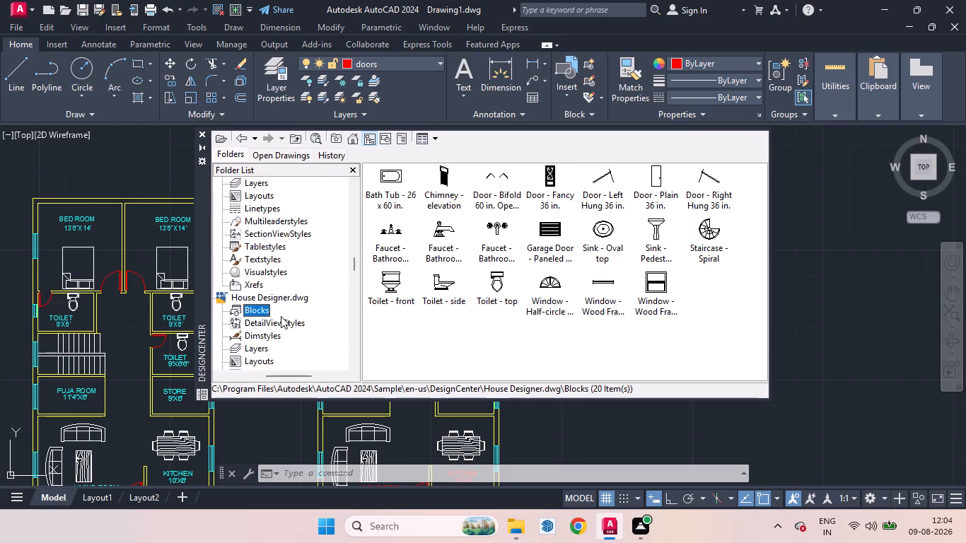
scroll(269, 323, up, 2)
double_click(246, 225)
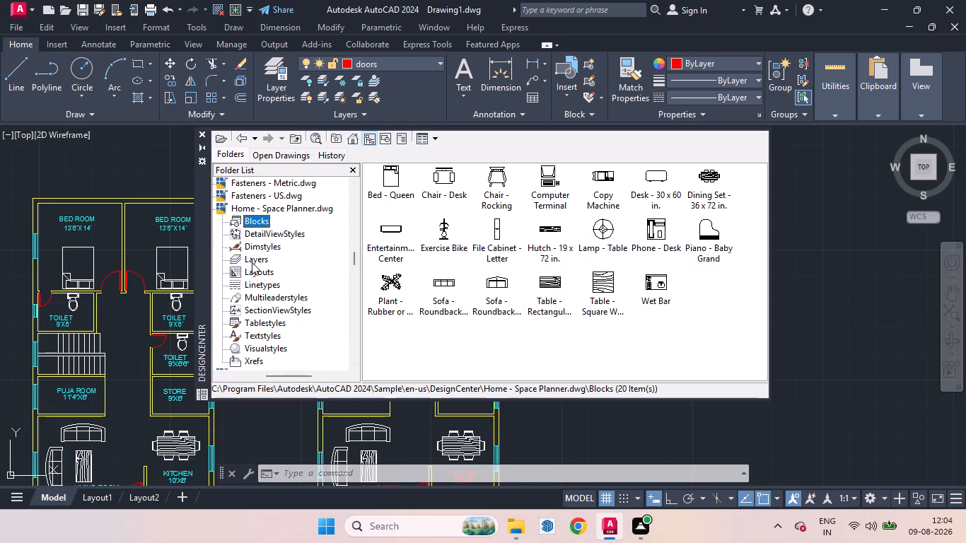
scroll(252, 274, up, 5)
scroll(266, 287, down, 2)
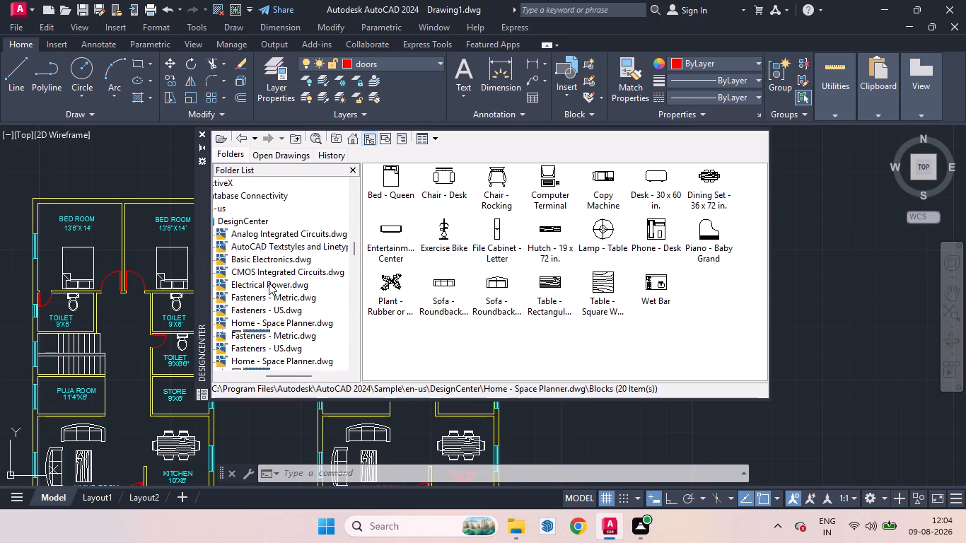
scroll(269, 283, down, 8)
scroll(267, 303, up, 1)
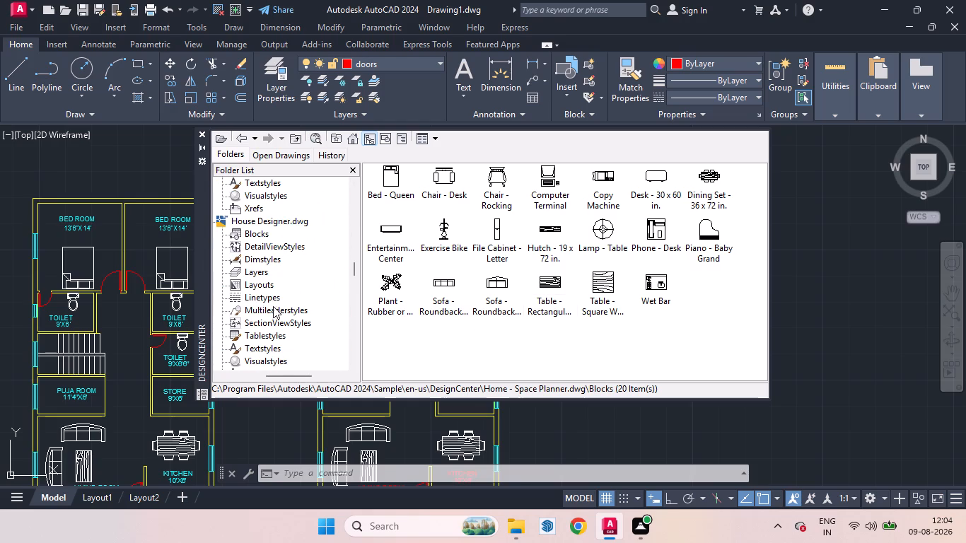
double_click(257, 236)
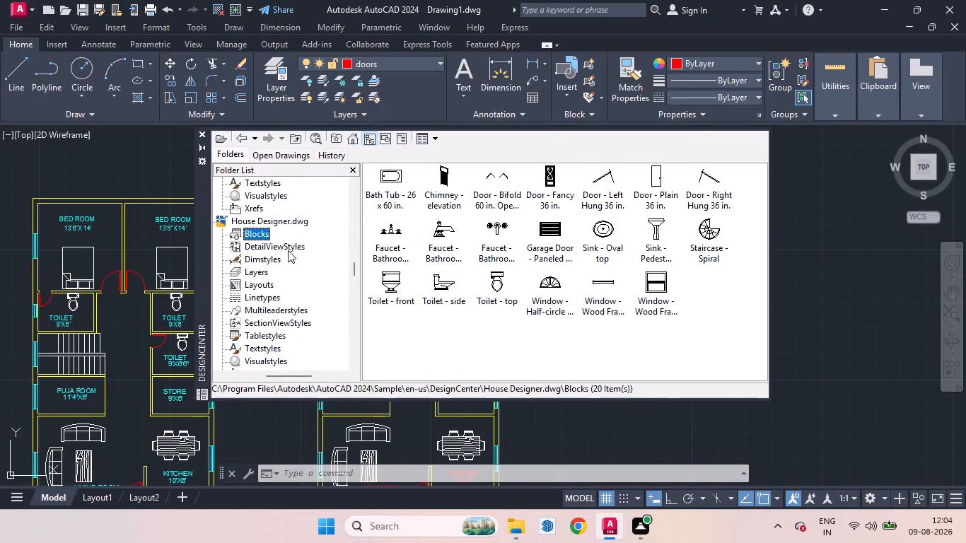
scroll(288, 250, up, 5)
Insert the Entertainment Center block from Home - Space Planner.dwg into the empty space east of the copied plan, and close DesignCenter.
double_click(246, 259)
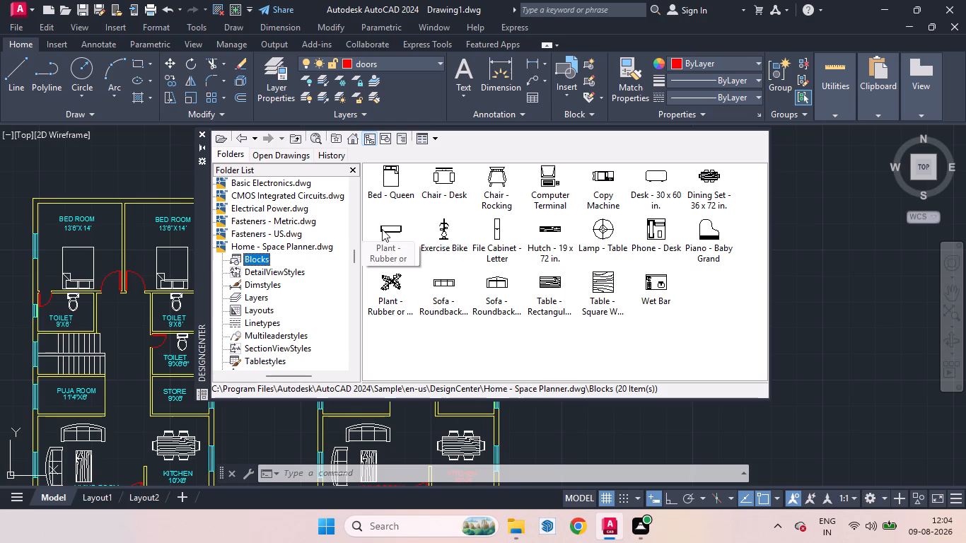
drag(383, 228, 854, 395)
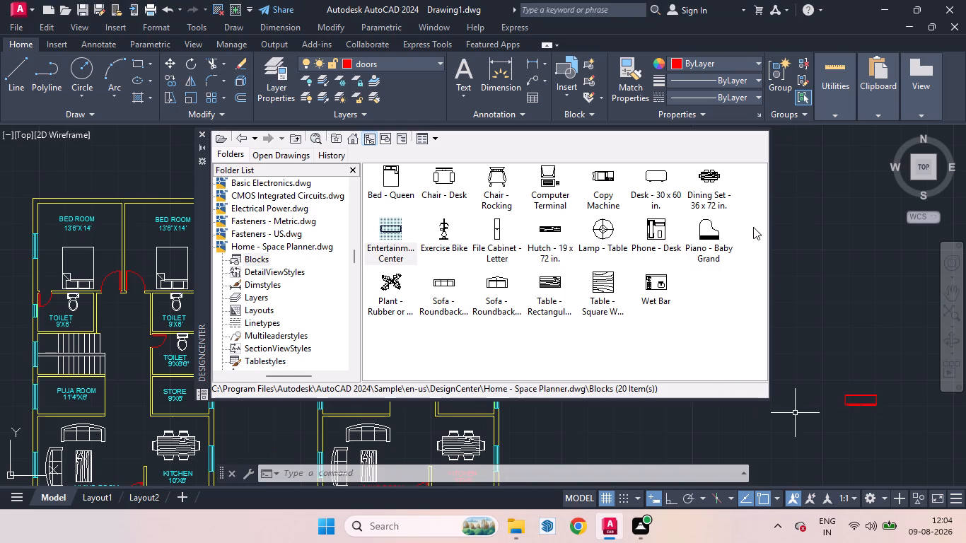
click(200, 135)
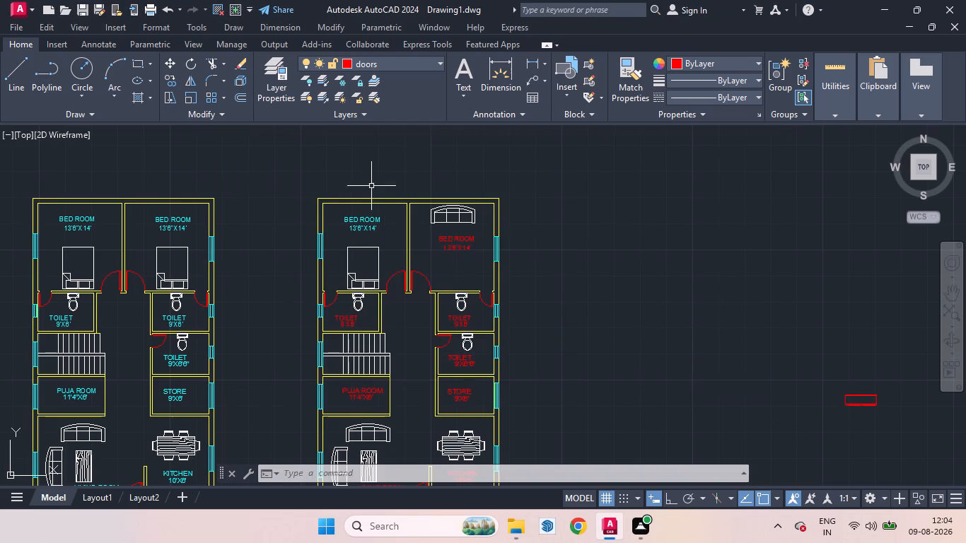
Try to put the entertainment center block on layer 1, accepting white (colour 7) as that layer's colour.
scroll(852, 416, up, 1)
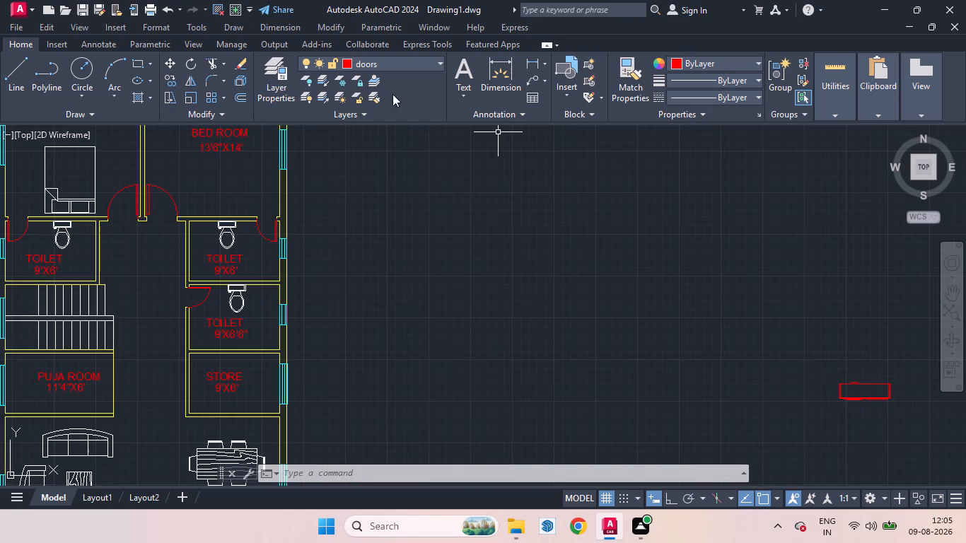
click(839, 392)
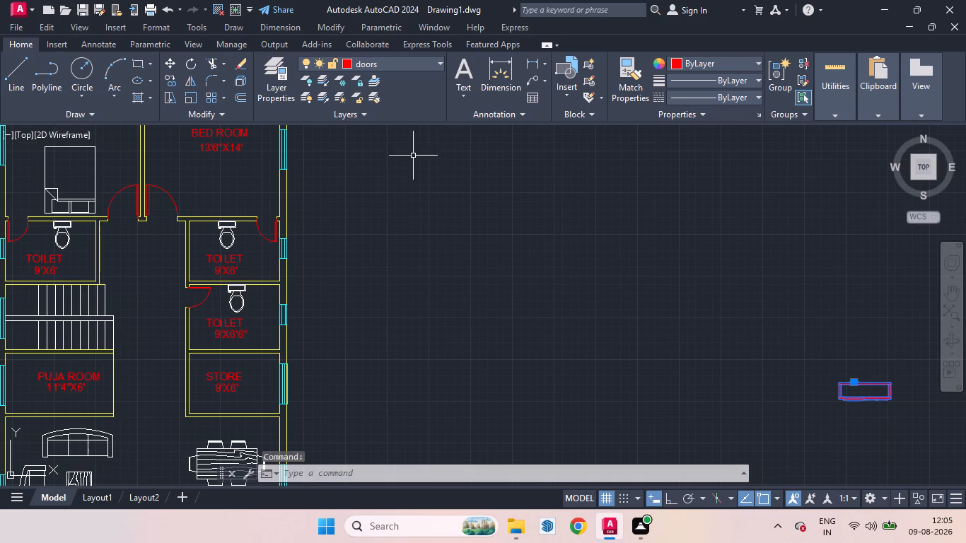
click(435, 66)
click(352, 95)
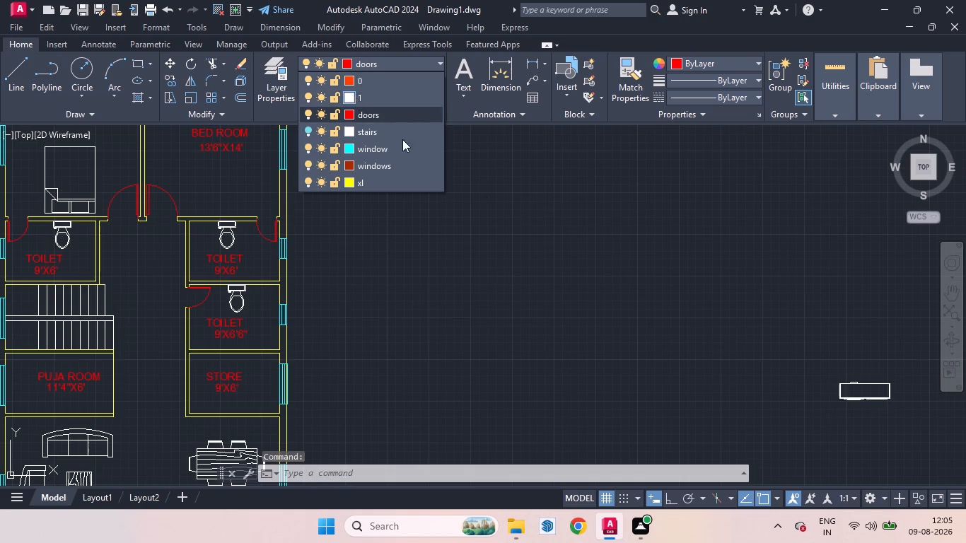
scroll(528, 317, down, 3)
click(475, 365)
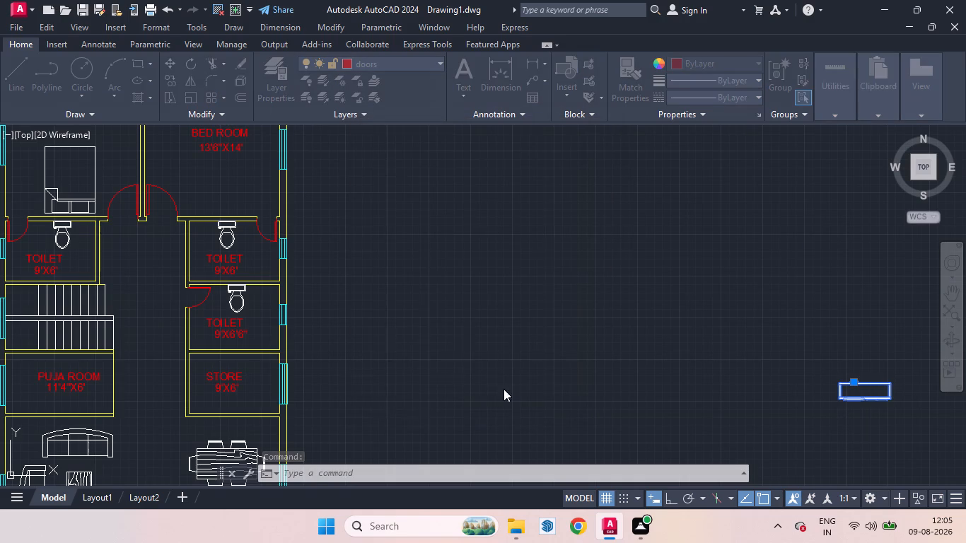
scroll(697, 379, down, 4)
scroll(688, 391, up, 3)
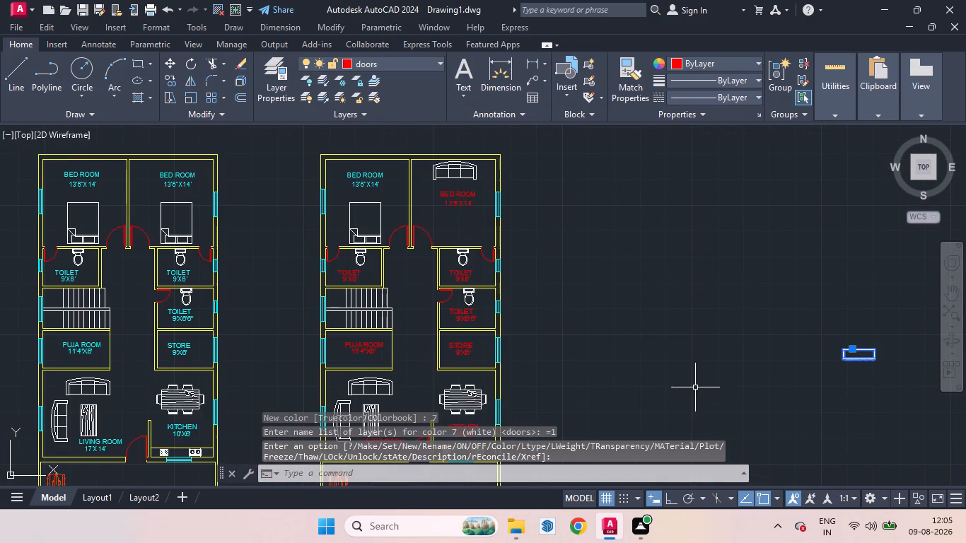
Move the entertainment center by its lower-left corner to the south wall of the copied plan's eastern bedroom, between the two doors.
key(m)
key(Escape)
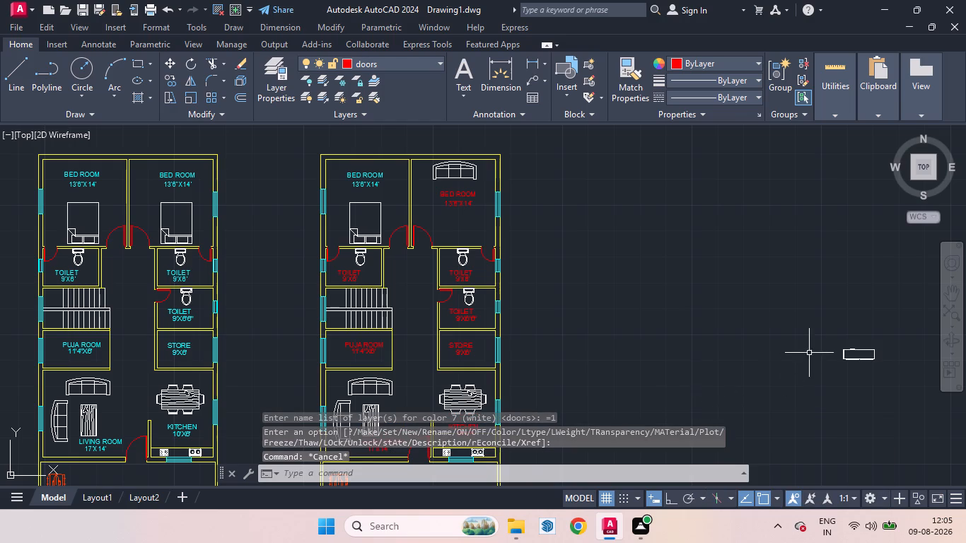
scroll(836, 344, up, 3)
scroll(835, 401, down, 2)
scroll(857, 407, up, 3)
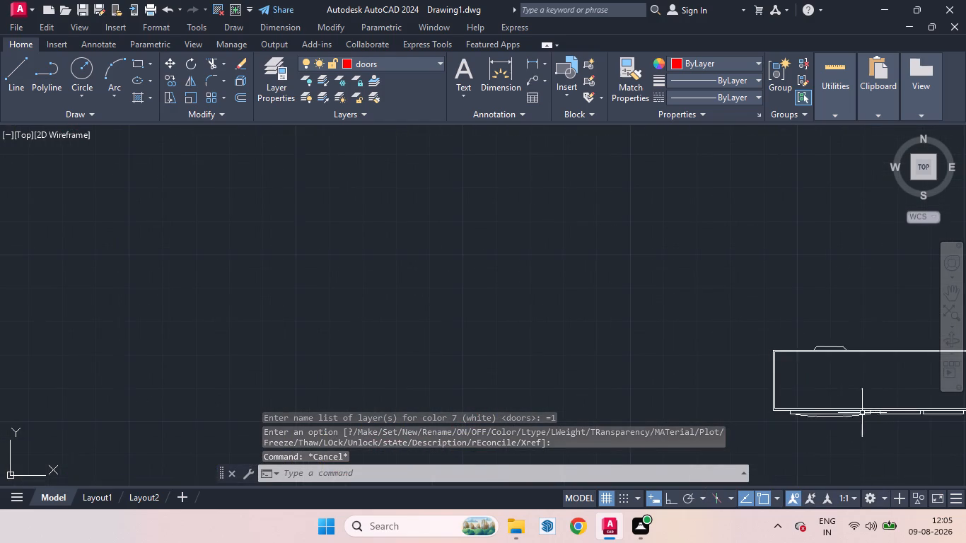
click(860, 413)
scroll(750, 378, down, 2)
scroll(868, 378, up, 1)
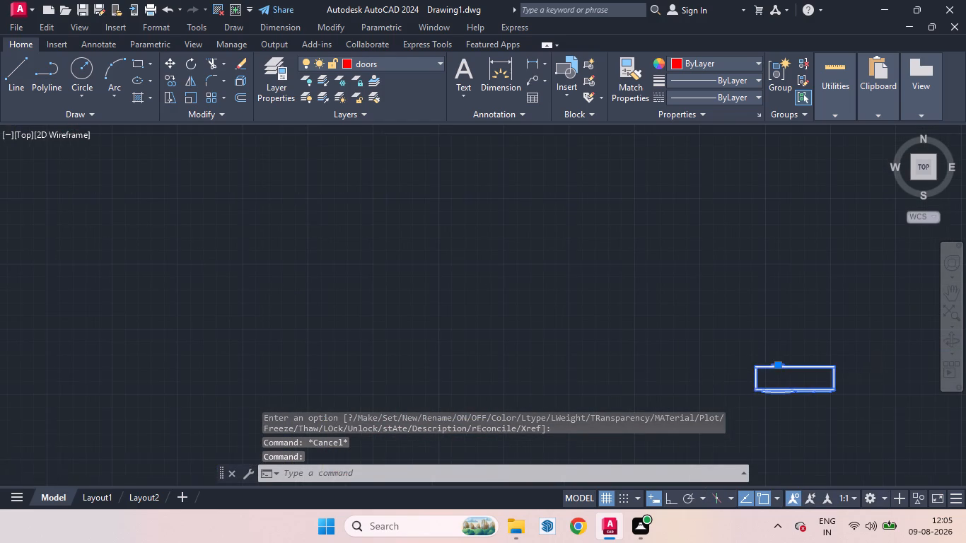
scroll(868, 378, up, 2)
scroll(777, 389, down, 3)
scroll(755, 395, up, 4)
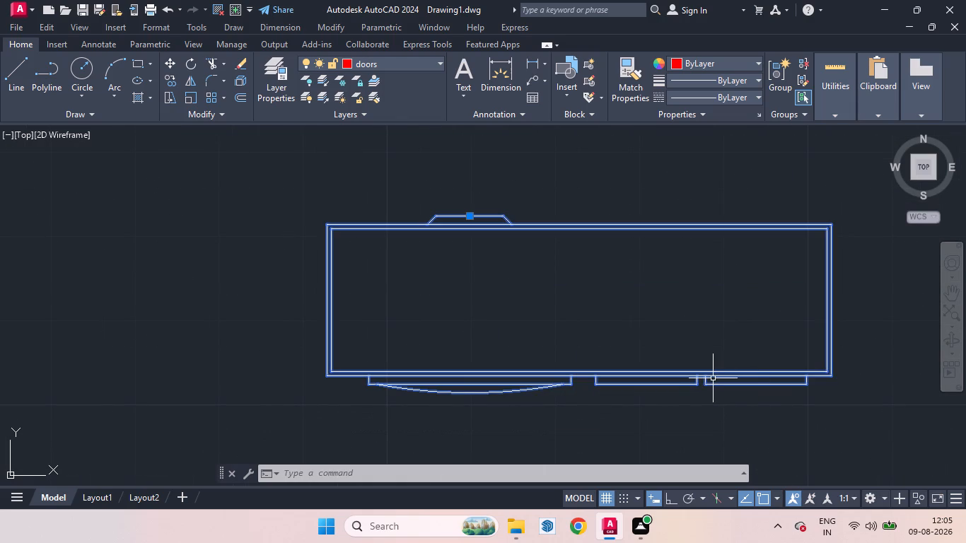
key(m)
key(Return)
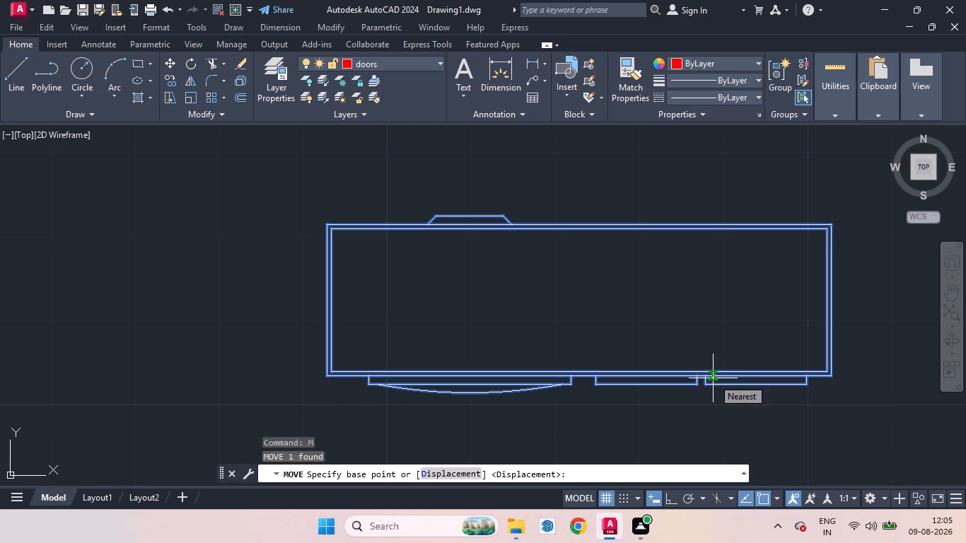
click(327, 372)
scroll(378, 332, down, 5)
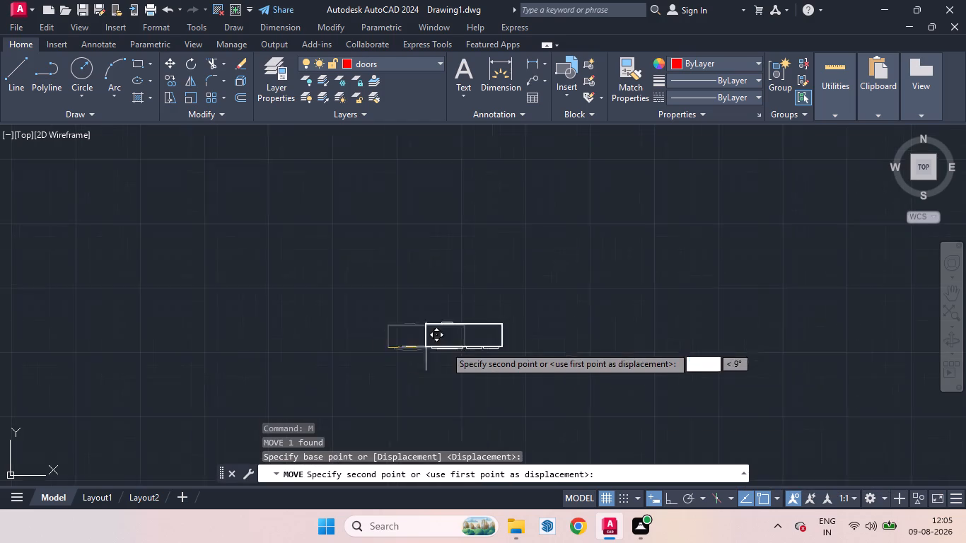
scroll(470, 351, down, 4)
scroll(371, 315, up, 4)
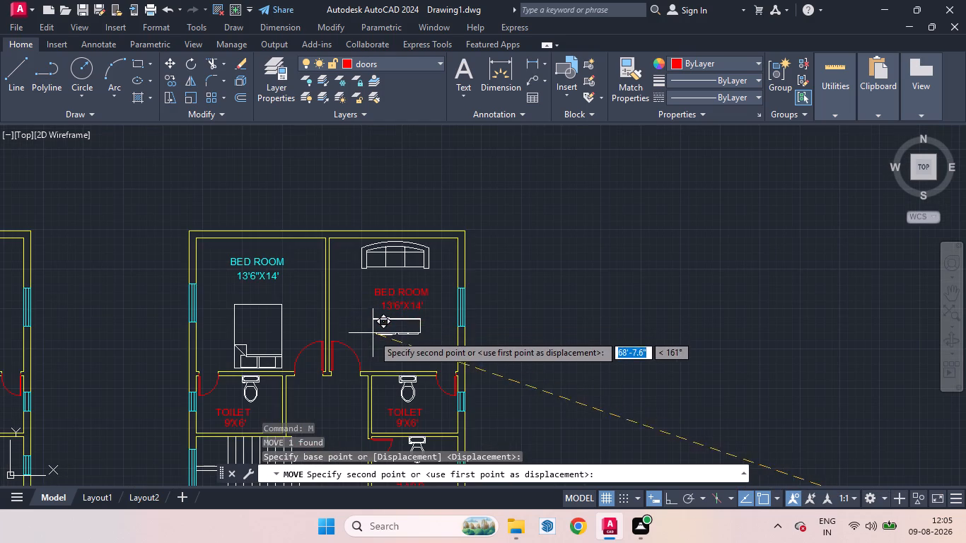
scroll(373, 349, up, 2)
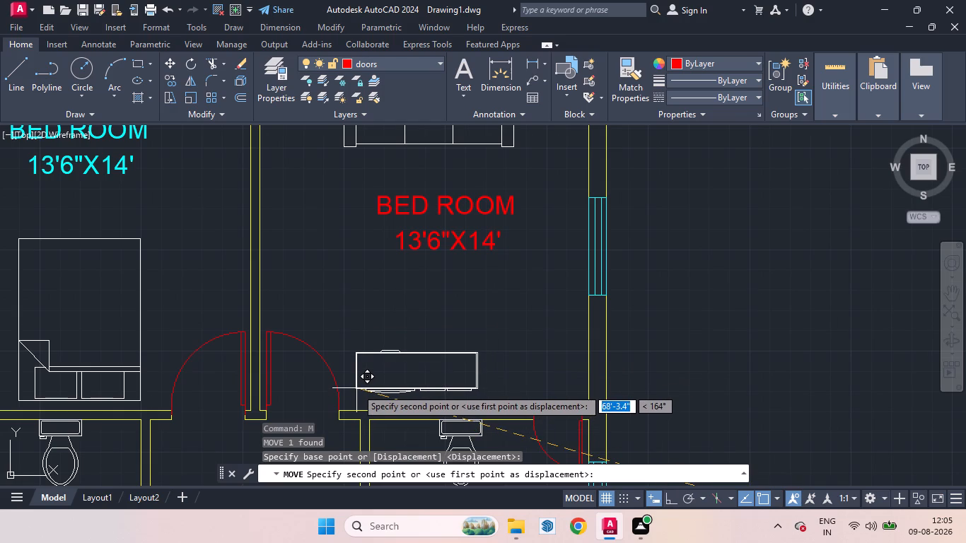
scroll(376, 376, down, 2)
scroll(380, 386, up, 3)
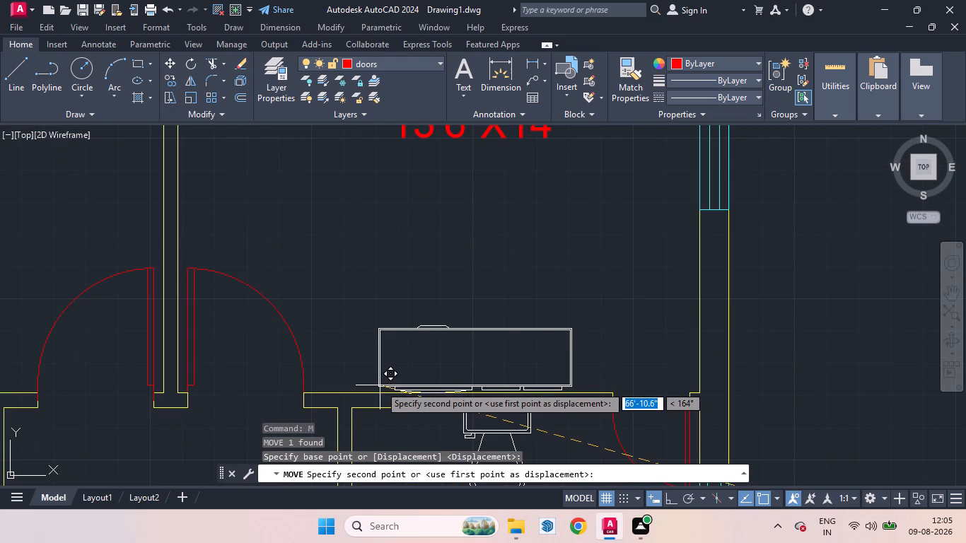
scroll(380, 387, up, 3)
scroll(380, 387, down, 1)
scroll(380, 387, up, 1)
scroll(371, 378, down, 3)
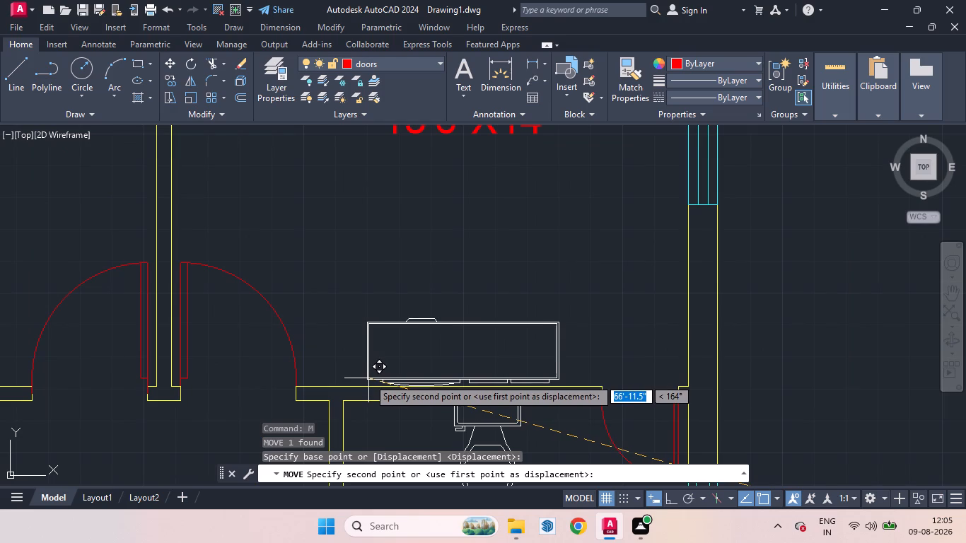
click(375, 378)
scroll(483, 401, down, 4)
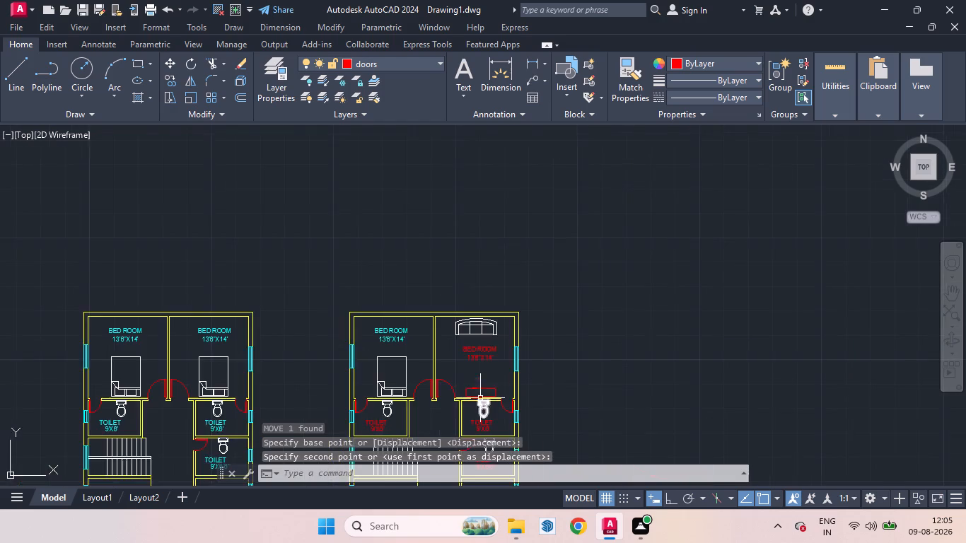
Move the entertainment center slightly south so its curved front edge meets the south wall of the copied plan's eastern bedroom.
scroll(571, 388, up, 4)
scroll(665, 165, down, 5)
scroll(678, 283, up, 4)
scroll(597, 284, down, 3)
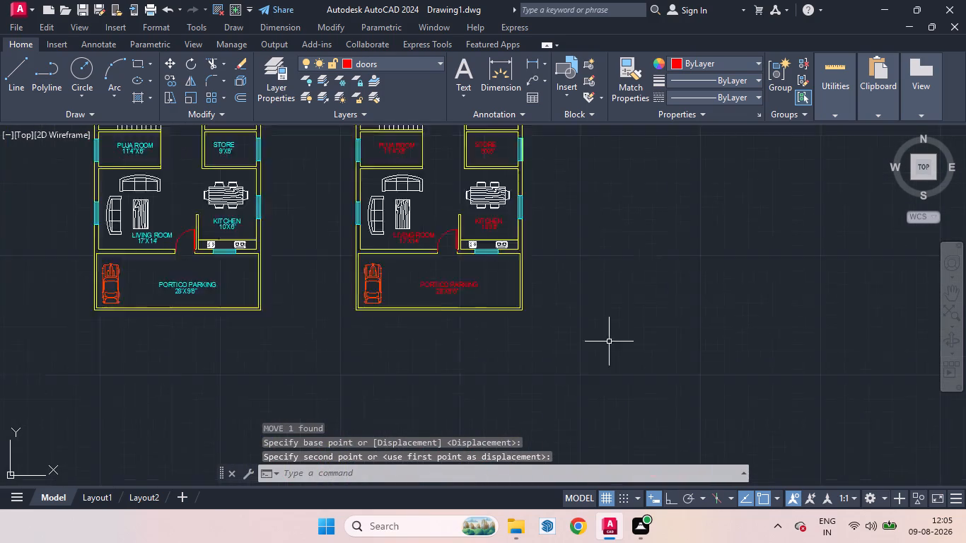
scroll(615, 366, down, 2)
scroll(572, 292, up, 4)
scroll(630, 282, up, 4)
scroll(743, 317, down, 4)
scroll(804, 337, up, 3)
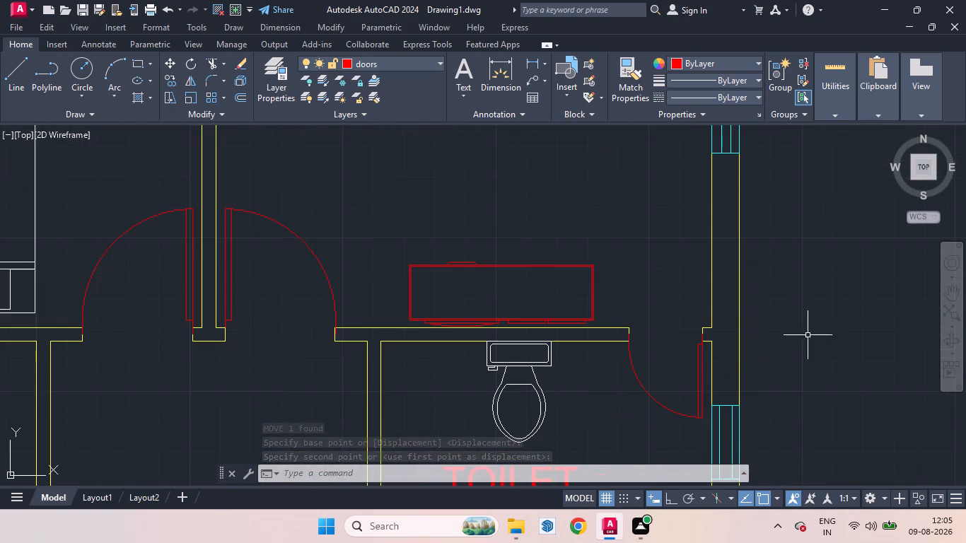
middle_drag(810, 361, 798, 327)
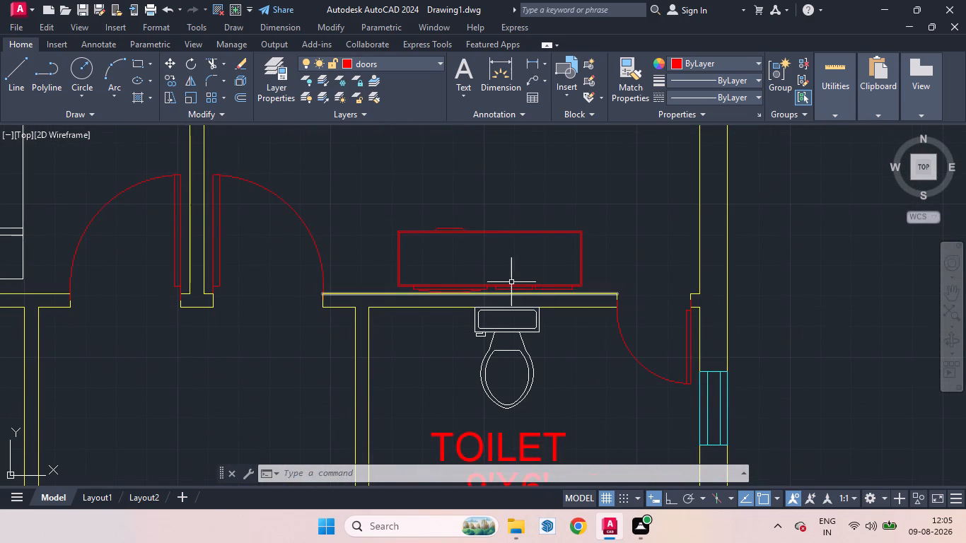
click(513, 285)
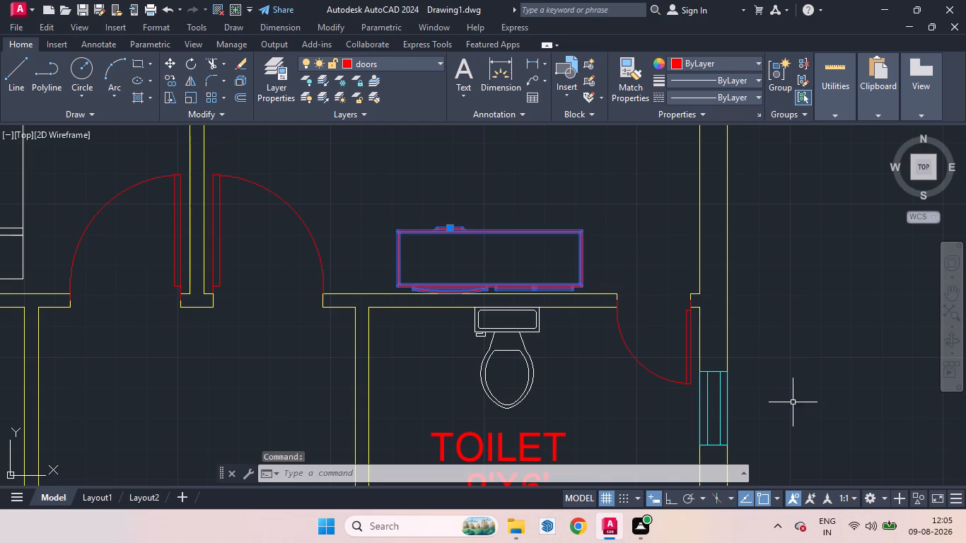
key(m)
key(Return)
scroll(407, 269, up, 3)
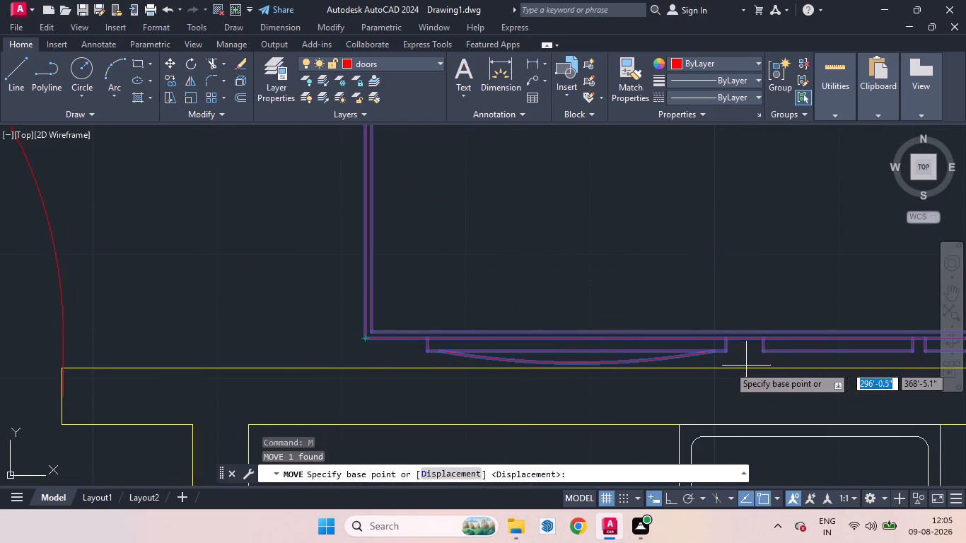
click(762, 355)
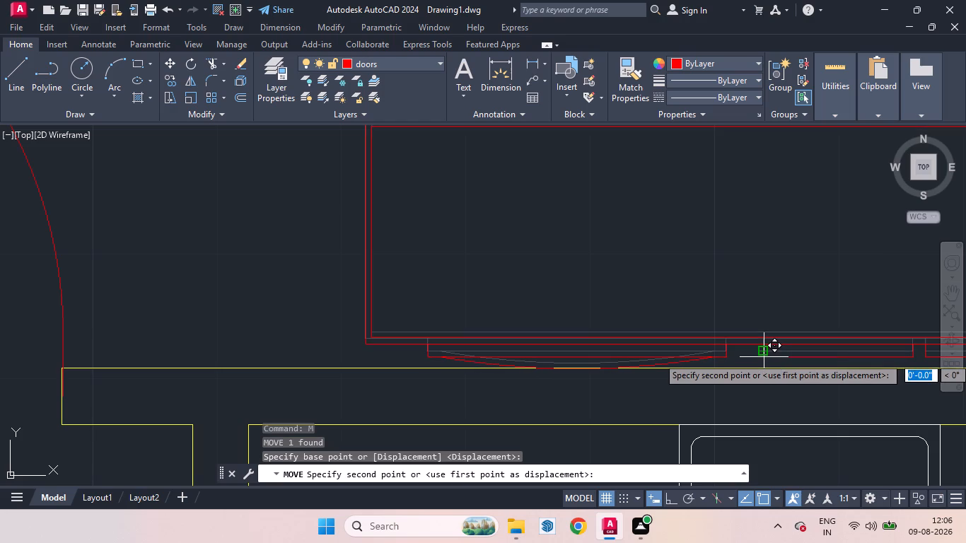
click(764, 357)
scroll(653, 381, down, 4)
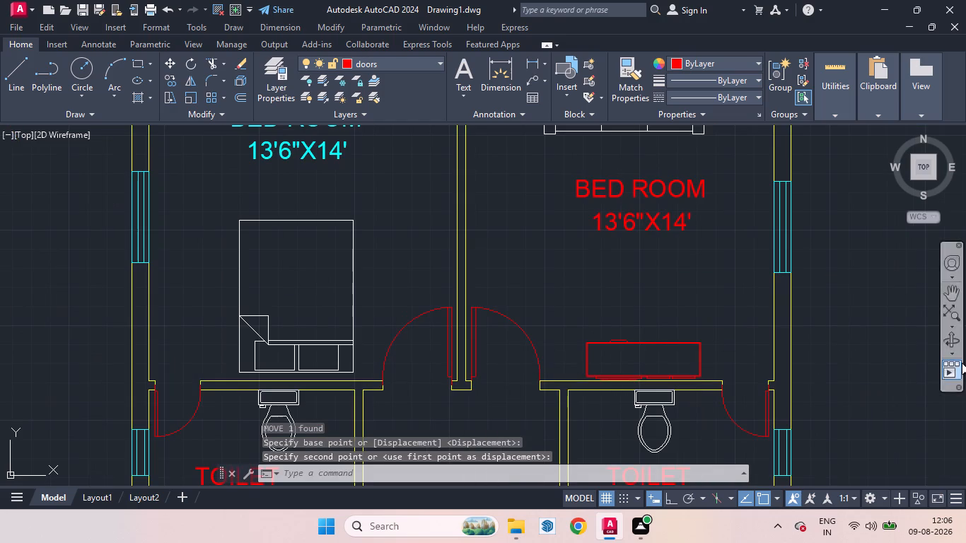
key(space)
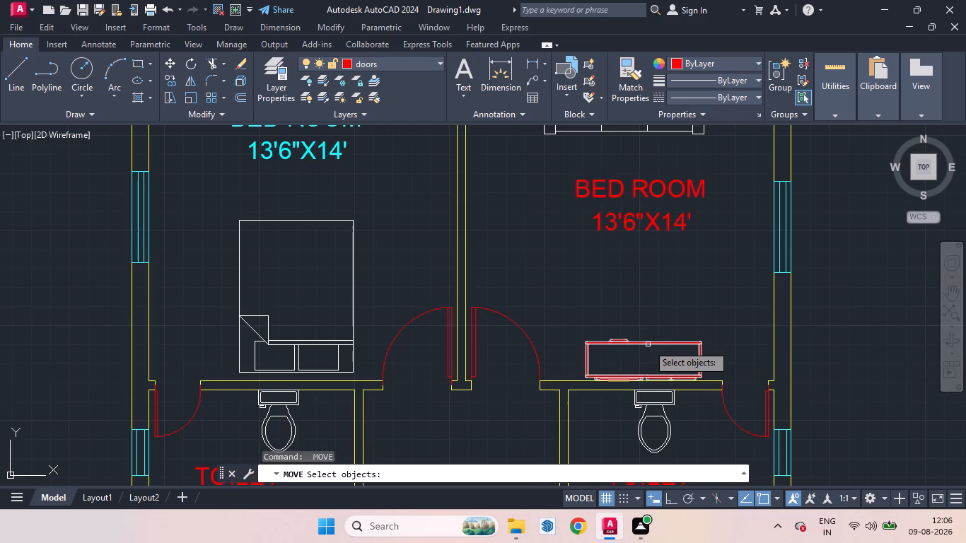
key(Escape)
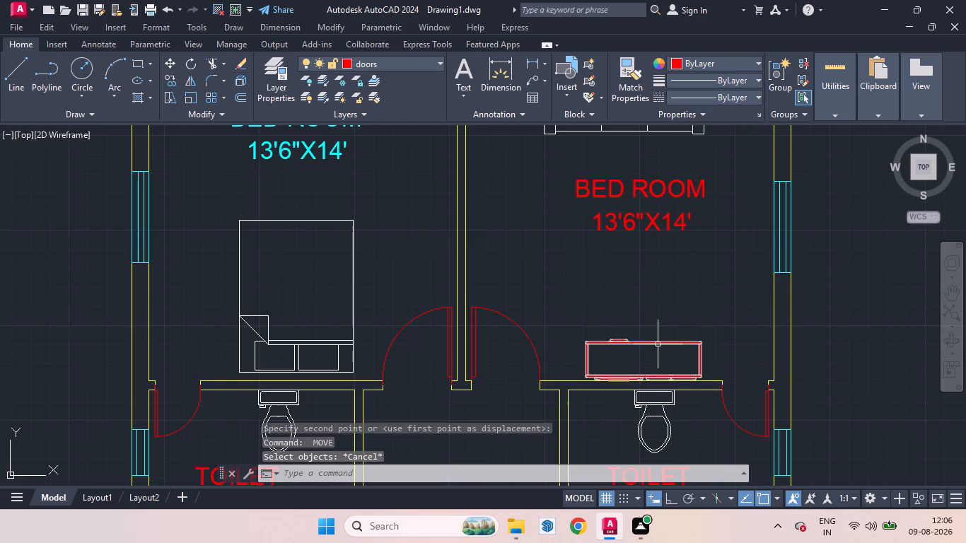
Put the entertainment center block on layer 1 and clear the selection.
click(658, 344)
click(436, 62)
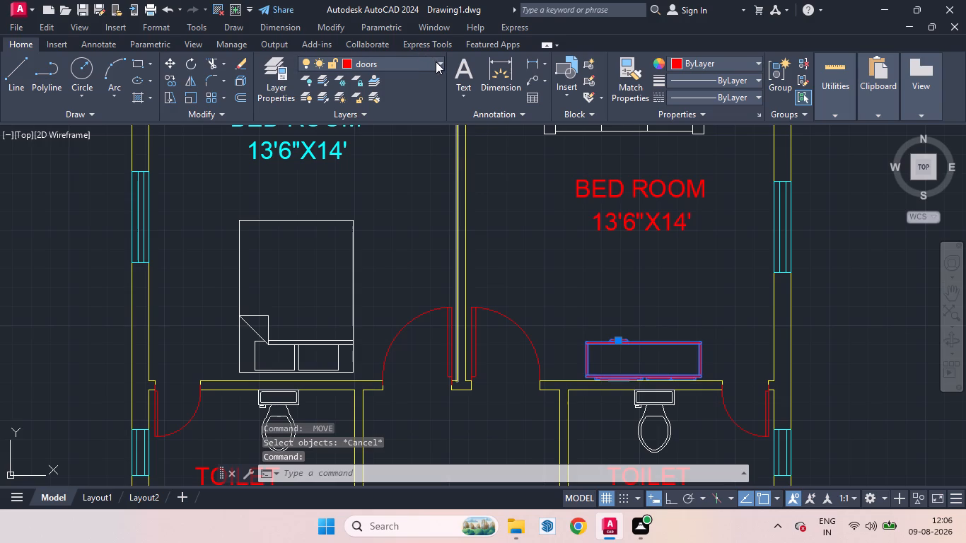
click(390, 93)
scroll(525, 244, down, 2)
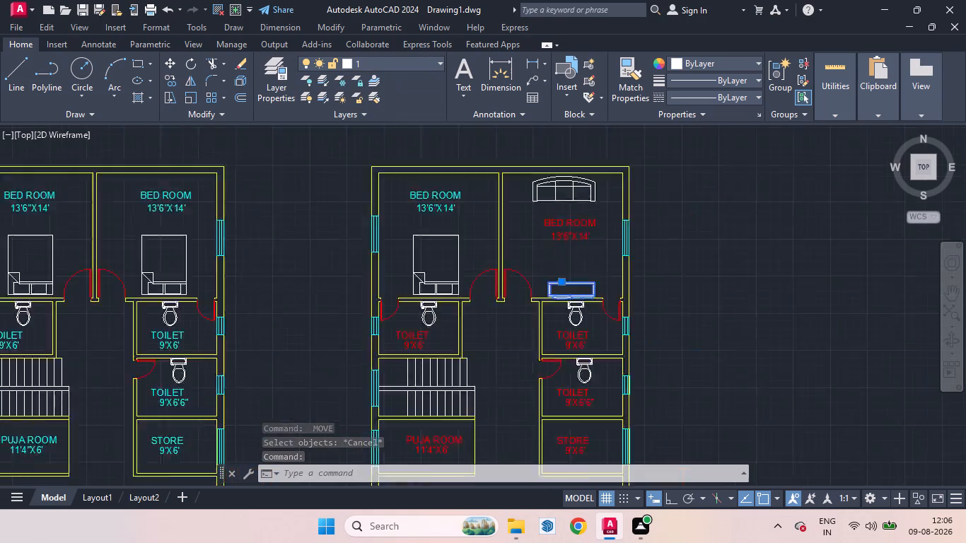
scroll(525, 243, down, 2)
key(Escape)
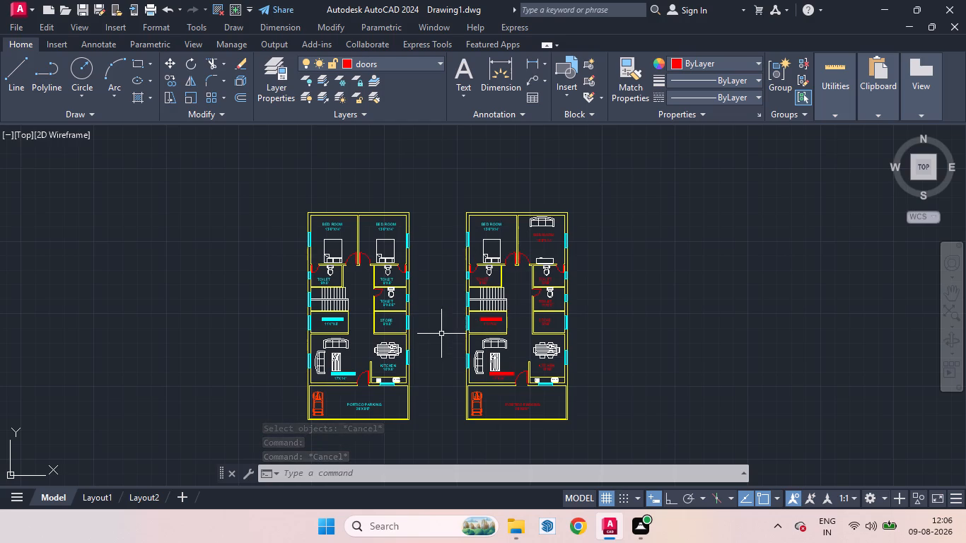
Examine the original and copied floor plans side by side, comparing their furniture and label colours.
scroll(424, 349, down, 2)
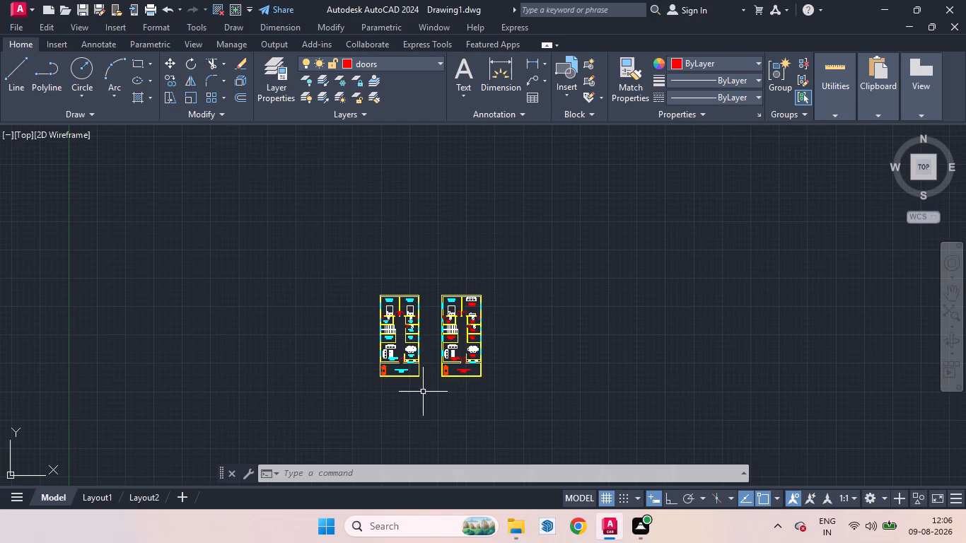
key(Escape)
scroll(458, 399, up, 3)
scroll(453, 368, down, 2)
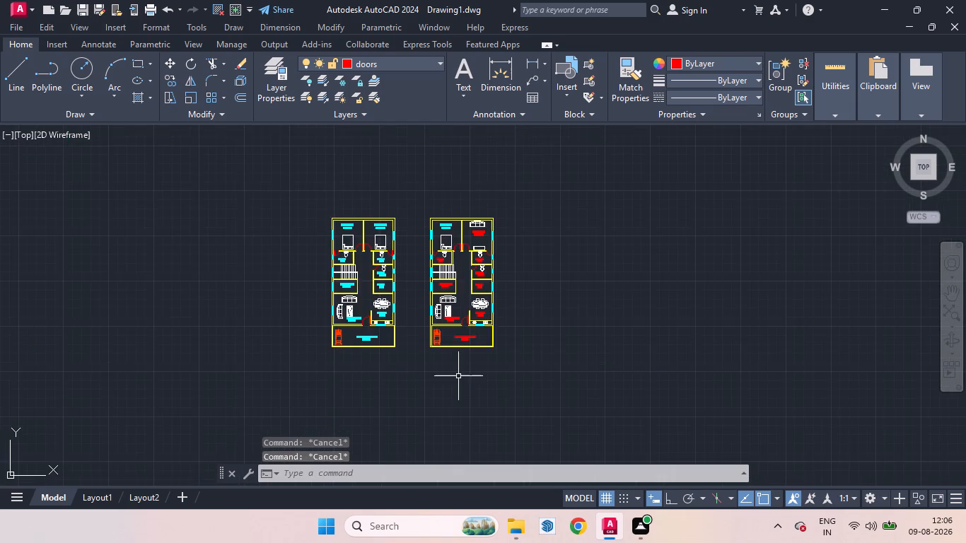
scroll(444, 359, up, 2)
scroll(372, 332, down, 1)
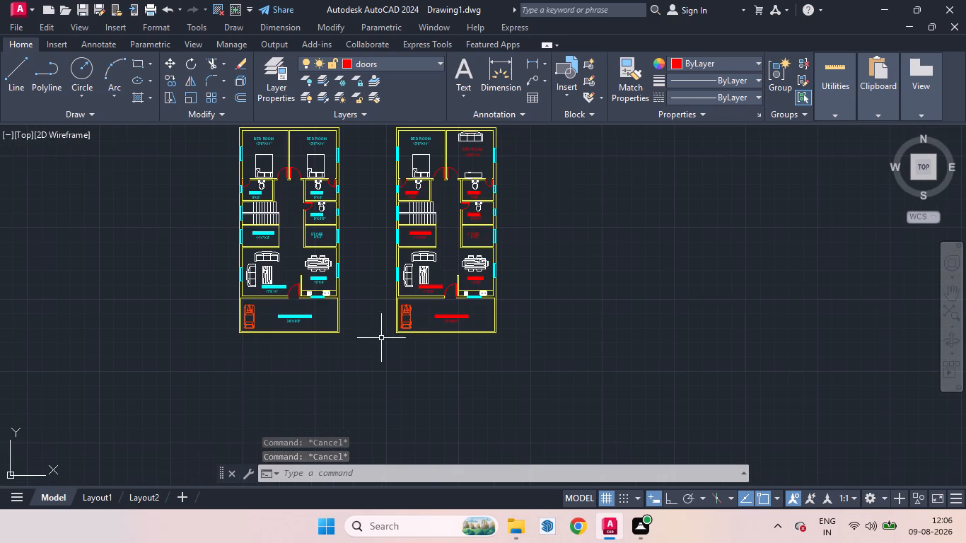
scroll(432, 177, up, 1)
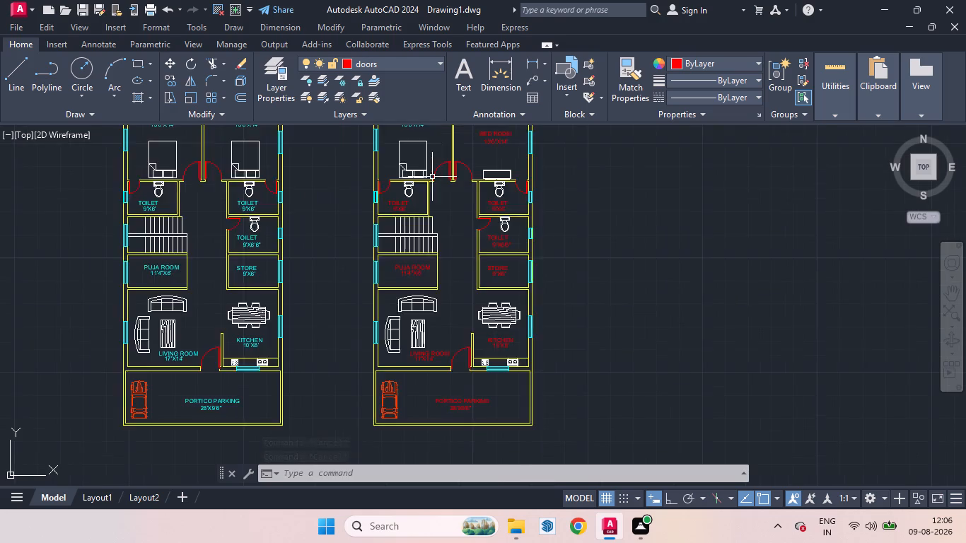
scroll(432, 177, up, 2)
scroll(426, 212, down, 2)
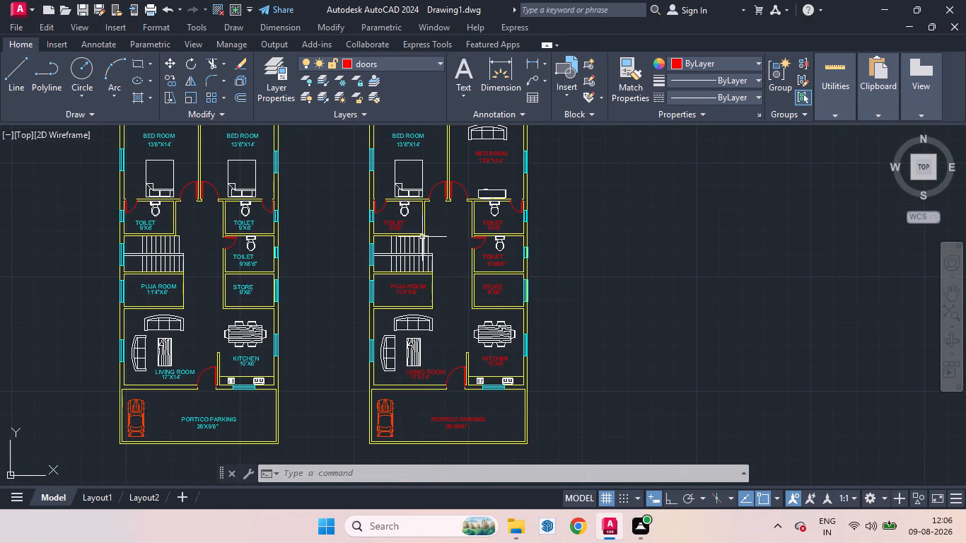
scroll(429, 229, down, 2)
scroll(434, 183, up, 3)
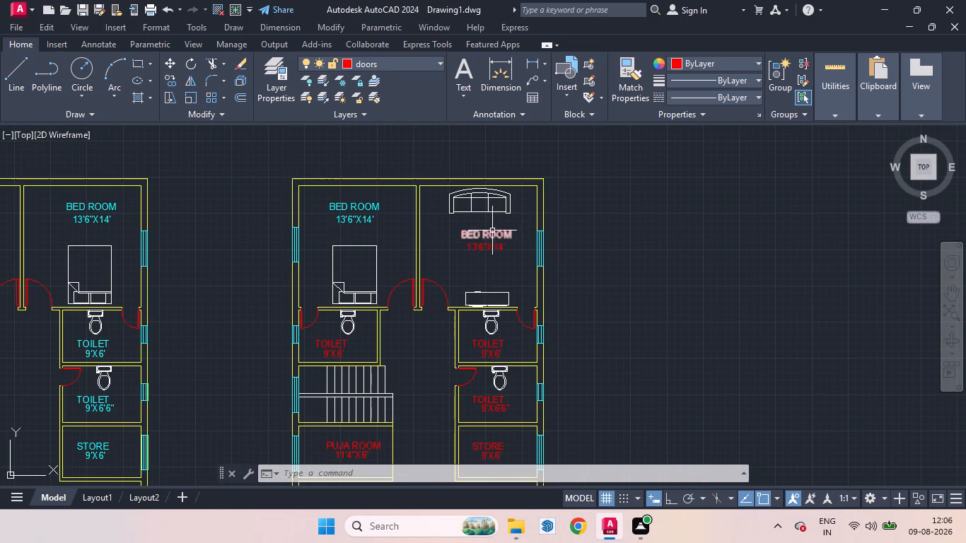
Put the copied plan's red room names and sizes on the window layer, accepting cyan (colour 4) as that layer's colour.
click(494, 232)
click(498, 250)
click(499, 343)
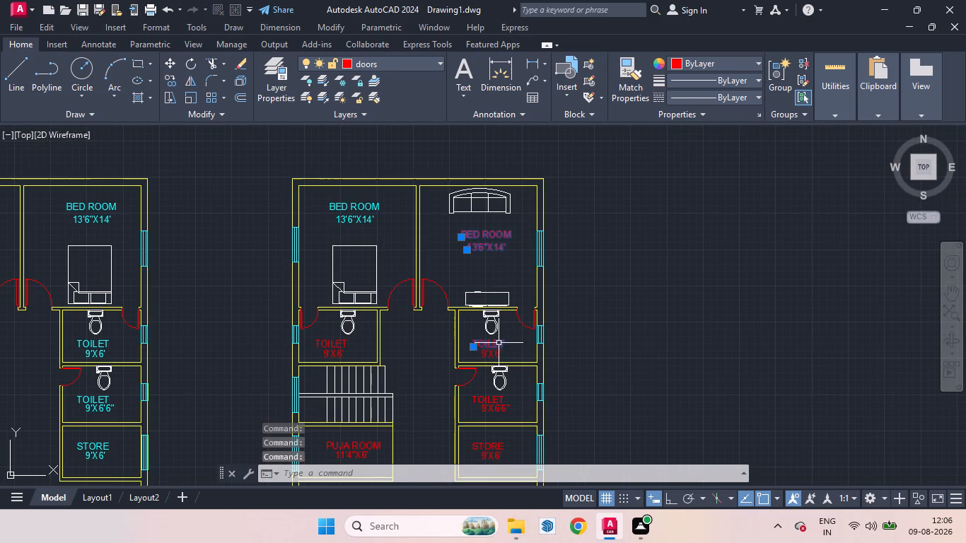
click(496, 353)
click(325, 346)
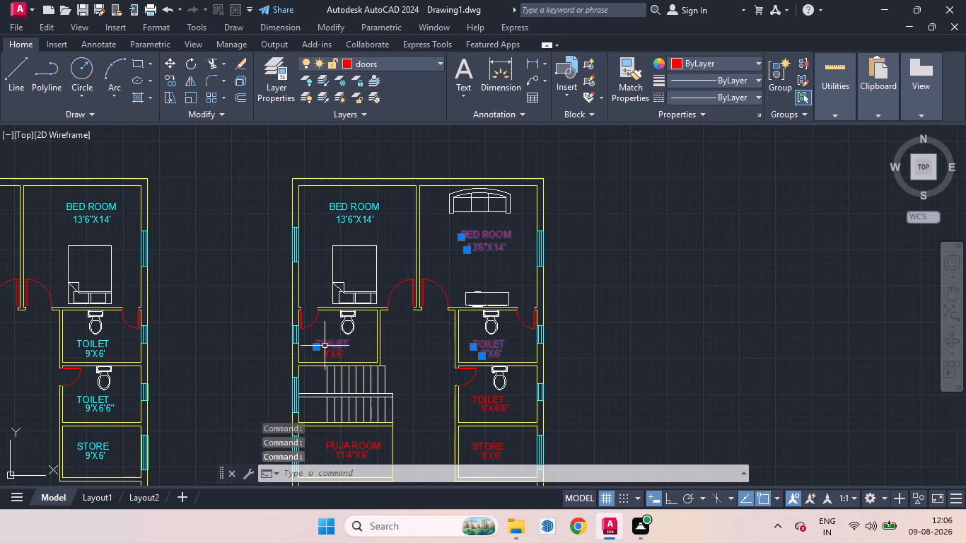
click(326, 356)
scroll(416, 277, down, 2)
scroll(388, 357, up, 3)
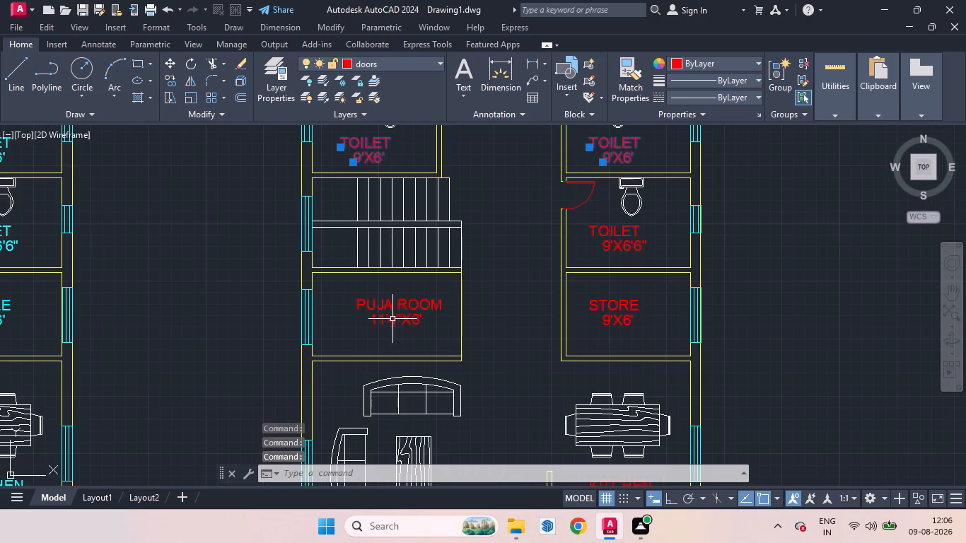
click(387, 303)
click(393, 320)
click(618, 305)
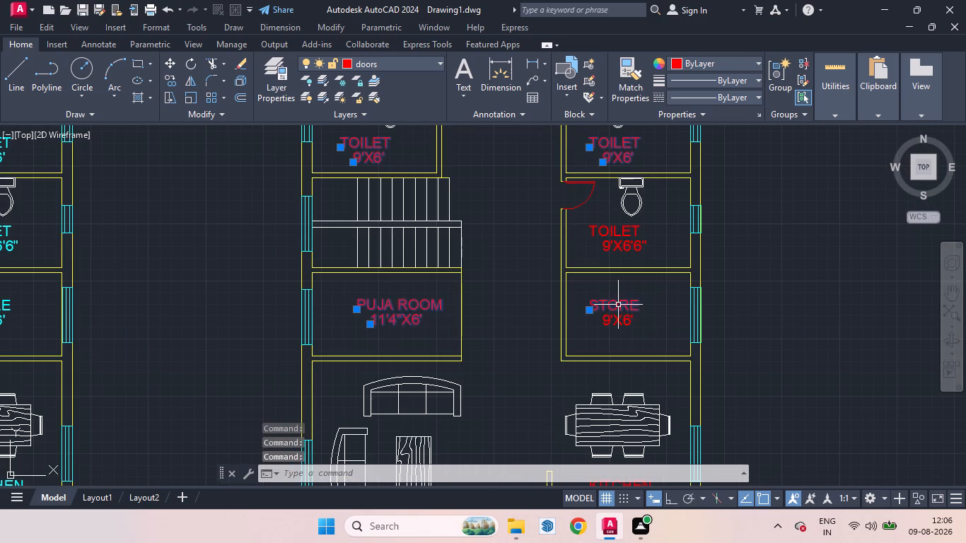
click(629, 325)
click(612, 221)
click(617, 240)
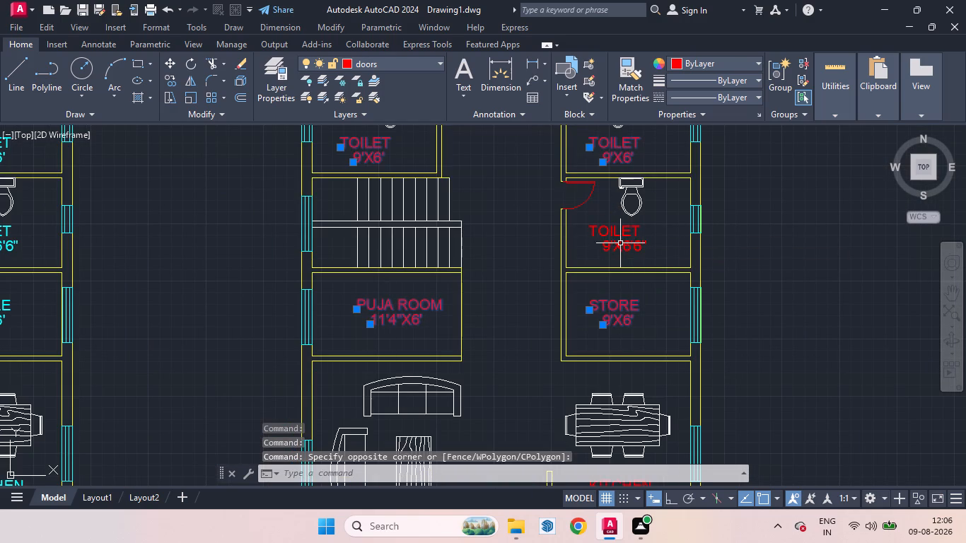
click(616, 233)
scroll(605, 254, down, 3)
scroll(590, 336, up, 3)
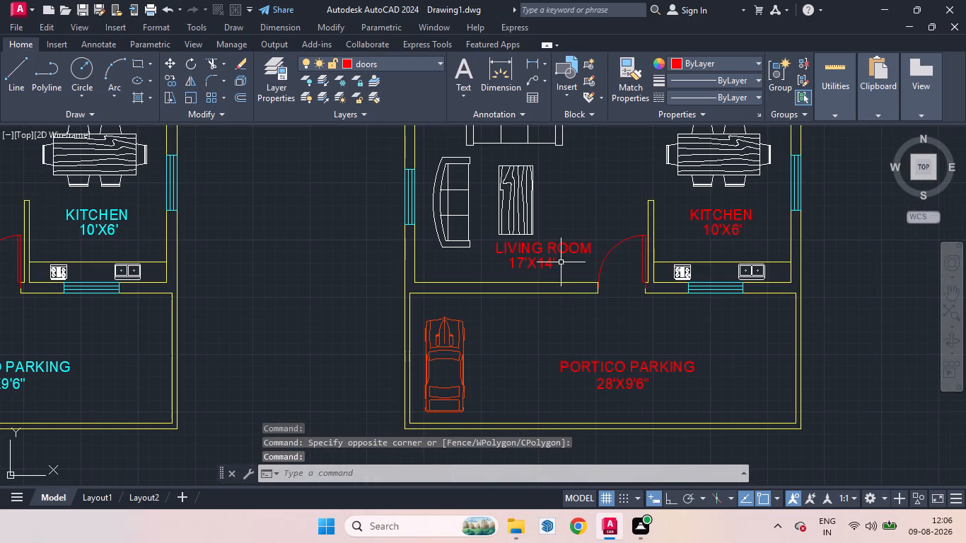
click(552, 240)
click(553, 249)
click(535, 265)
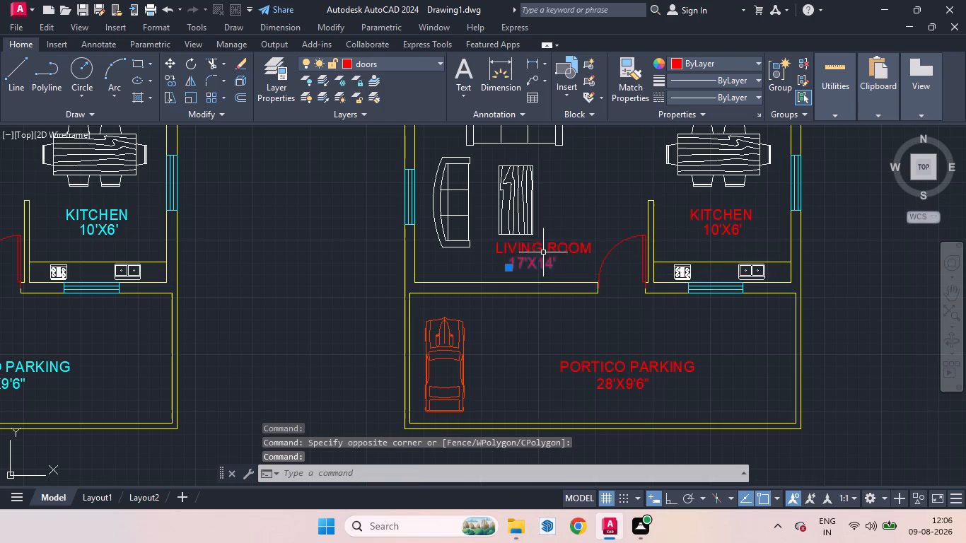
click(543, 251)
click(709, 218)
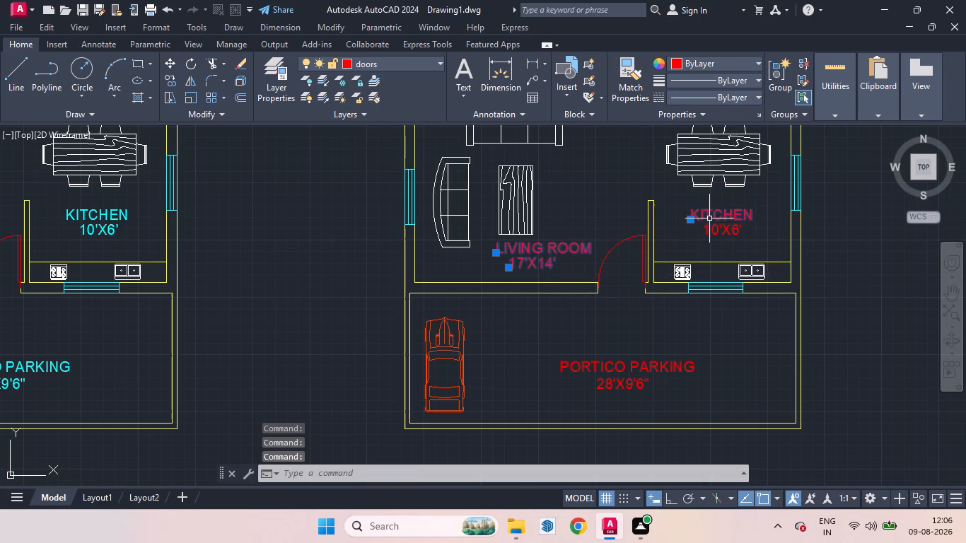
click(715, 230)
click(622, 368)
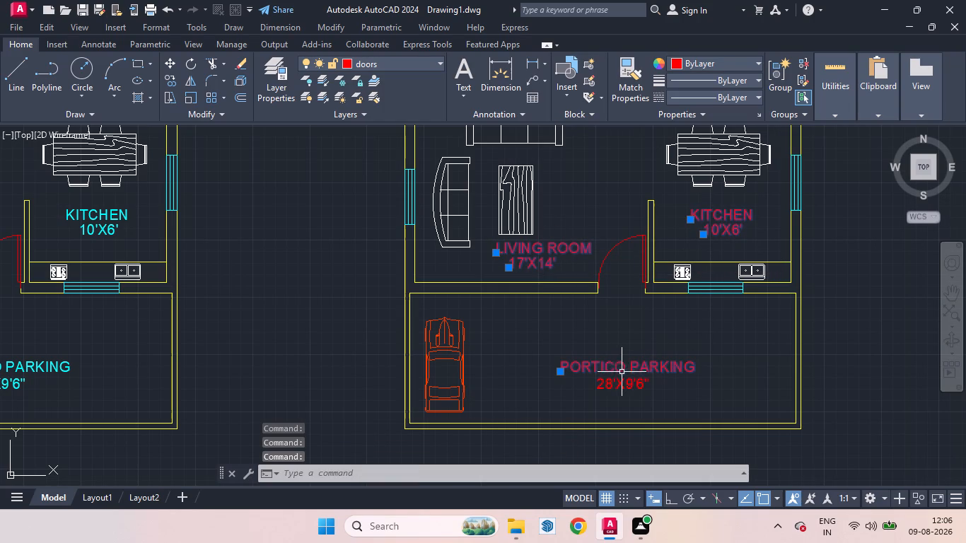
click(625, 378)
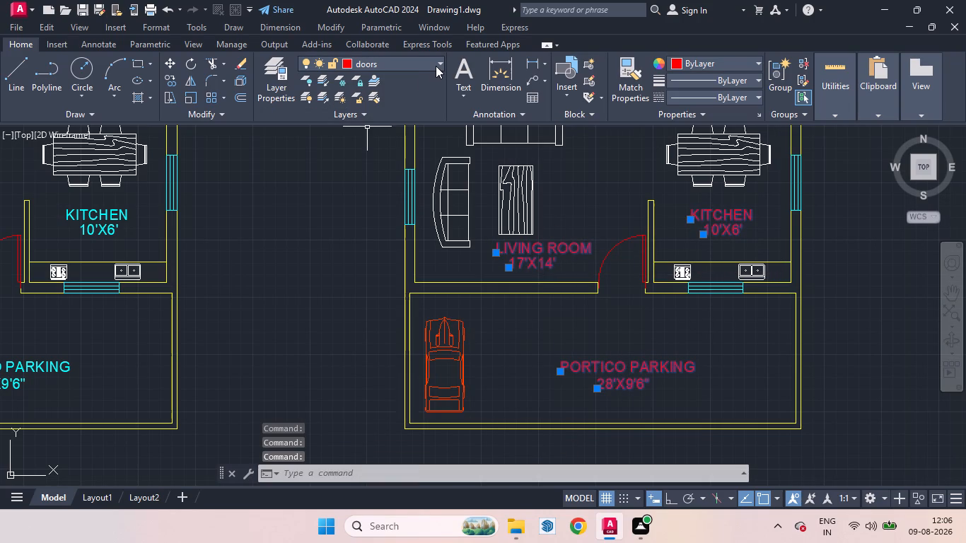
click(436, 66)
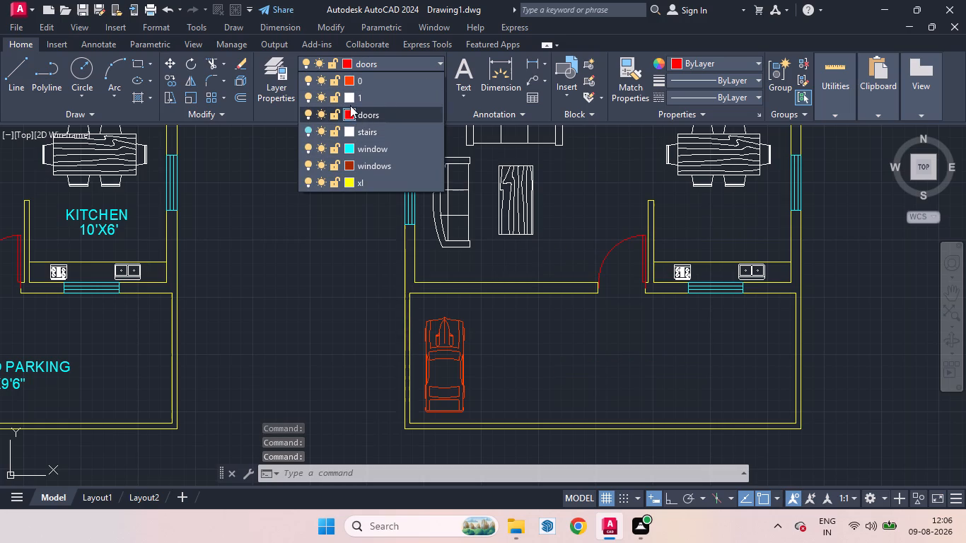
click(346, 153)
scroll(336, 300, down, 2)
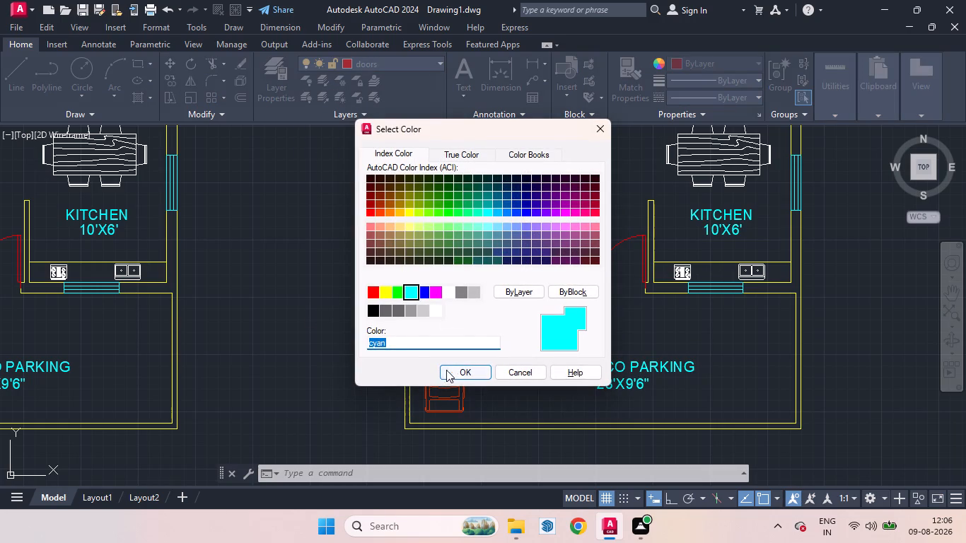
click(455, 371)
scroll(615, 296, down, 3)
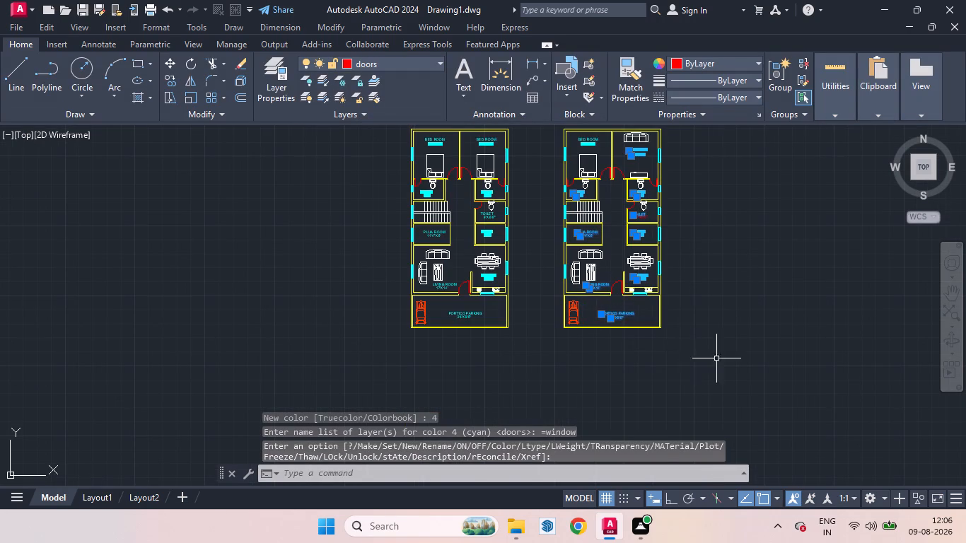
key(Escape)
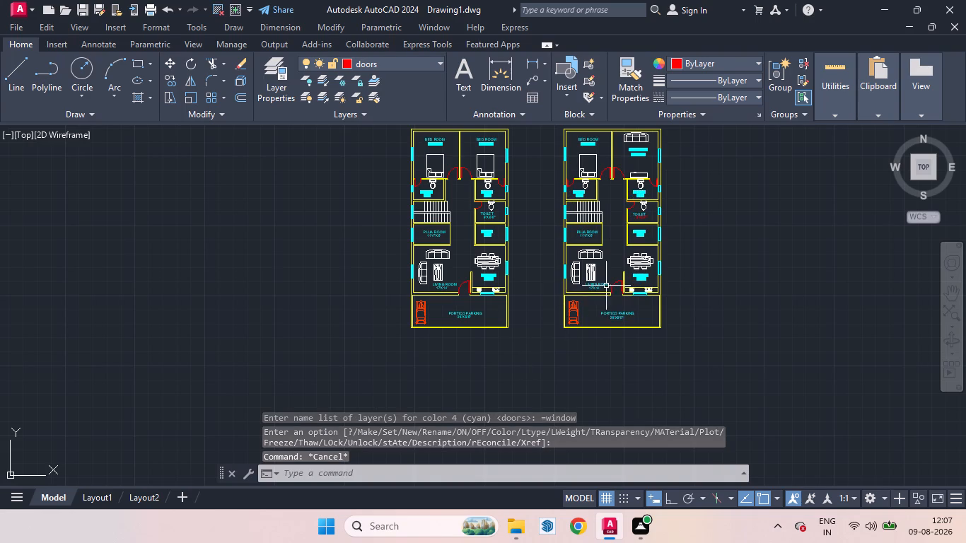
Check the copied plan's room names and sizes for any text still in red.
scroll(639, 303, up, 2)
scroll(674, 322, down, 1)
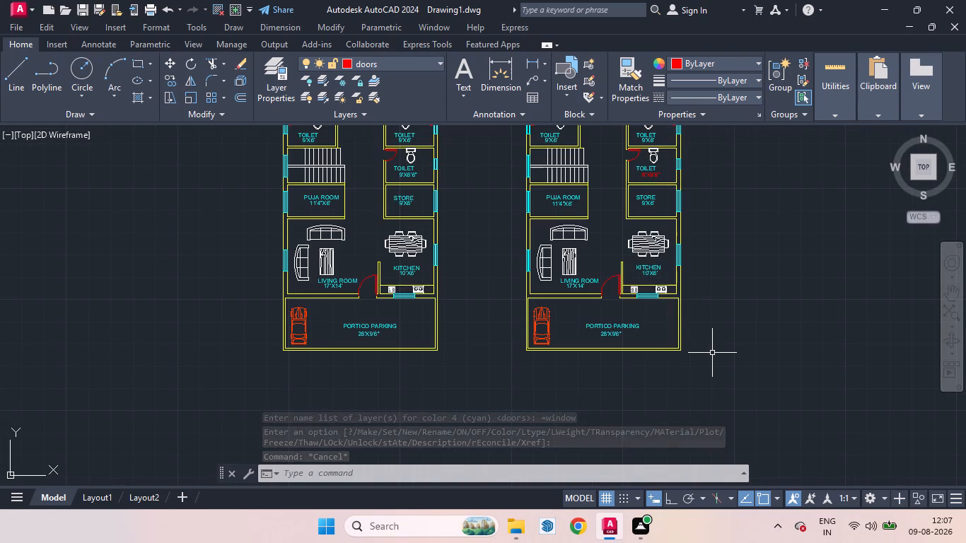
scroll(711, 363, down, 1)
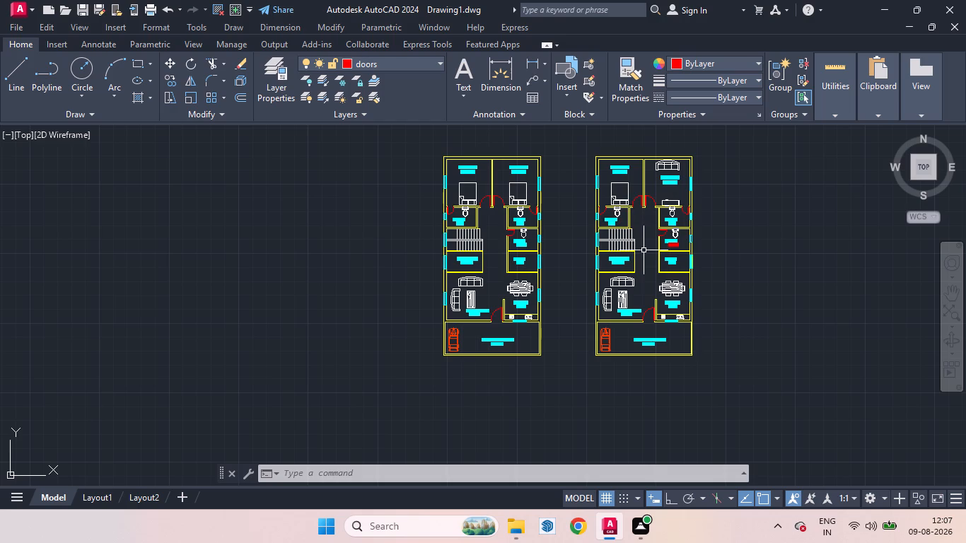
scroll(666, 220, up, 2)
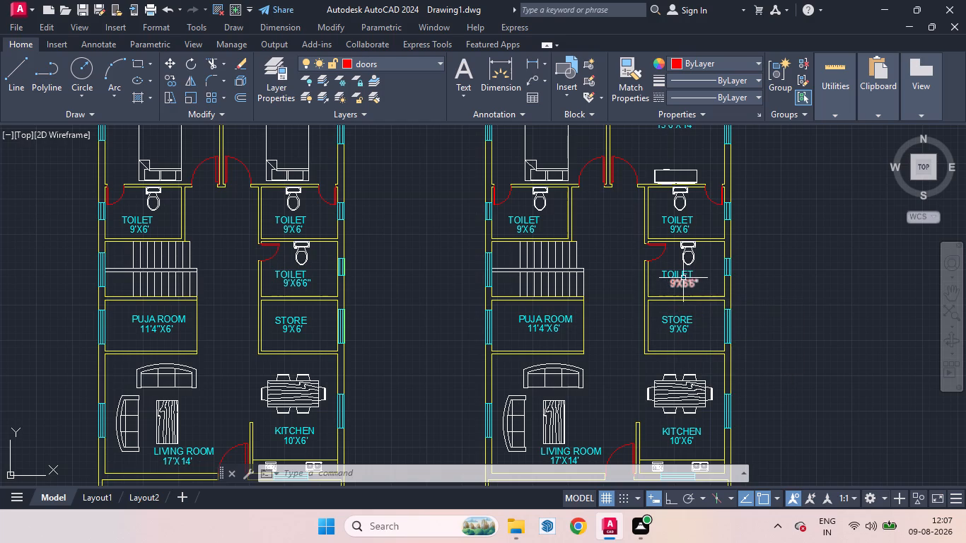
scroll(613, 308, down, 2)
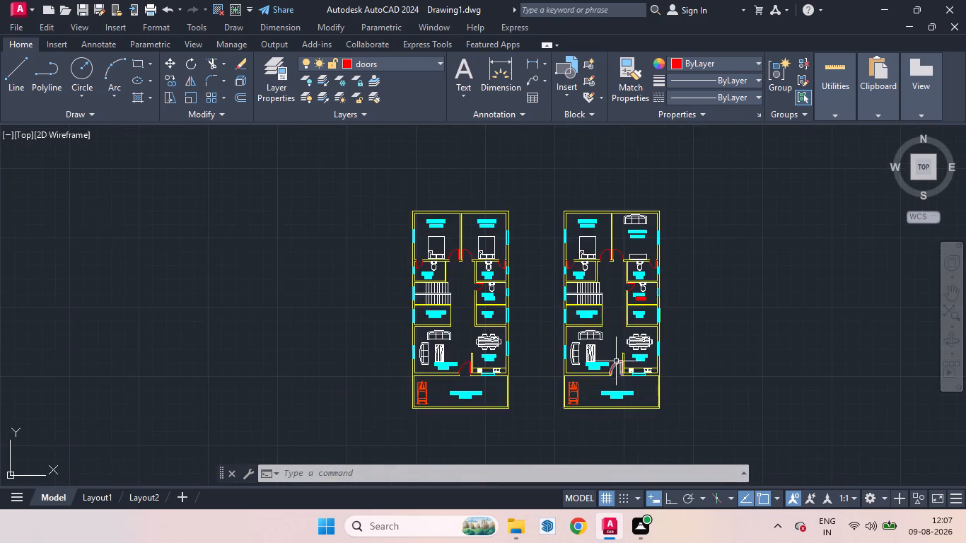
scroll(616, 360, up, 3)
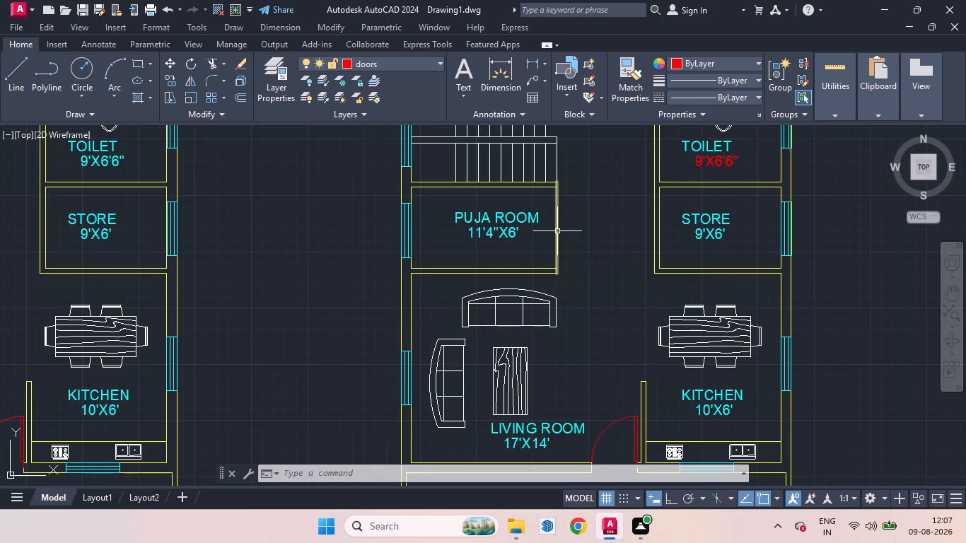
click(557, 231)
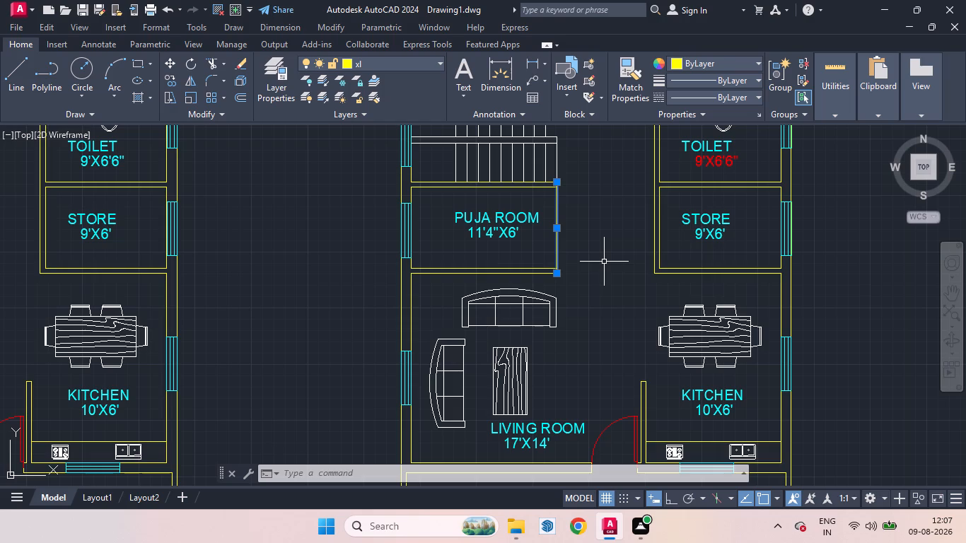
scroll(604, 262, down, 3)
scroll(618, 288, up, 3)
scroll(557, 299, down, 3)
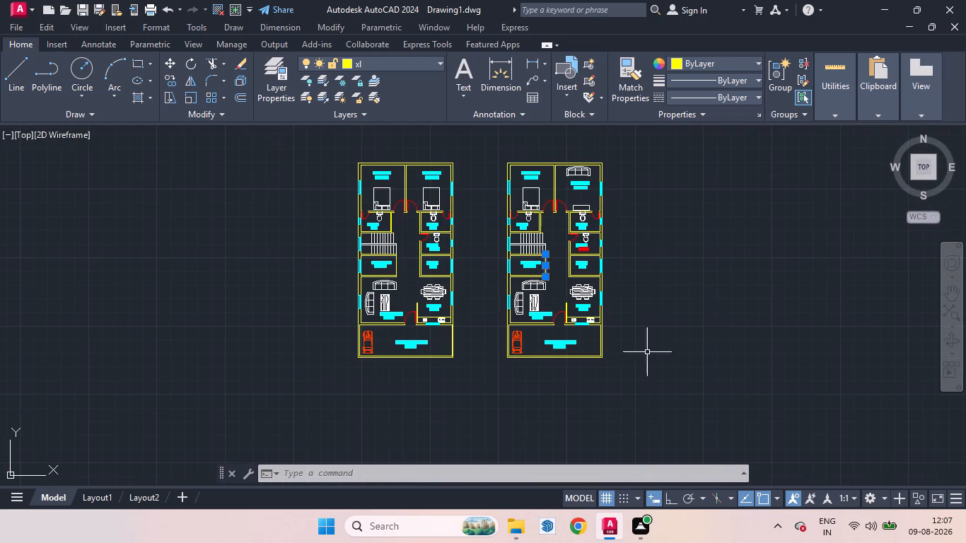
Open the recent South Facing House reference image from File Explorer and tile it beside the AutoCAD drawing, giving the drawing the wider share.
click(516, 525)
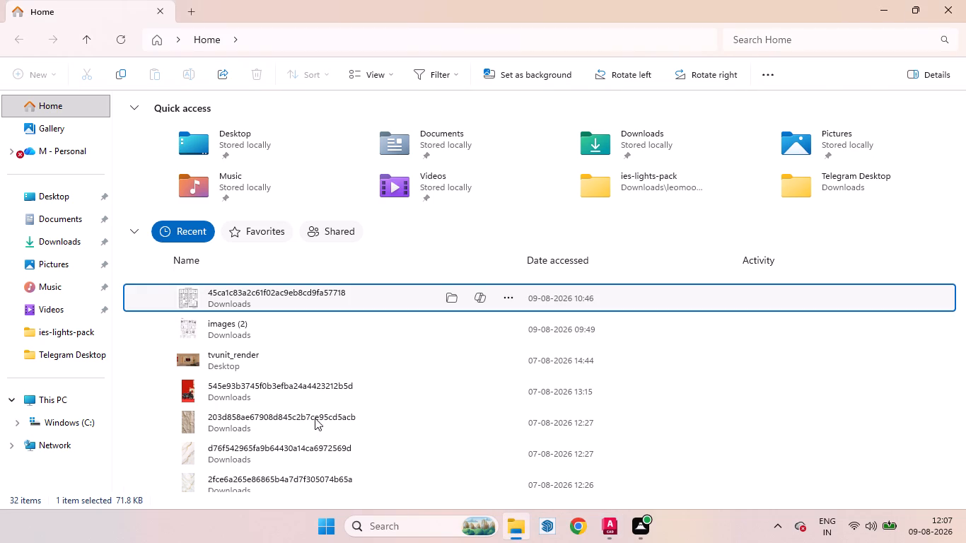
double_click(271, 292)
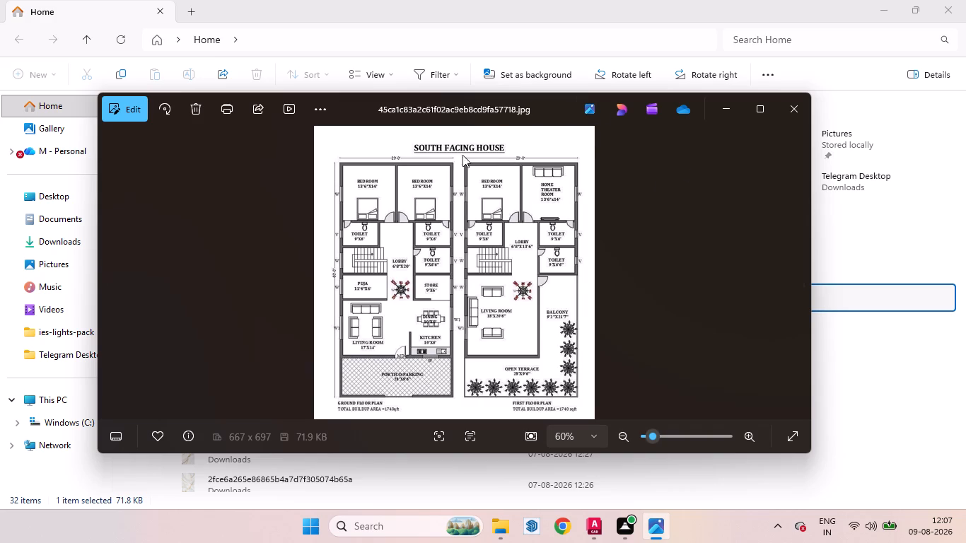
drag(346, 107, 260, 157)
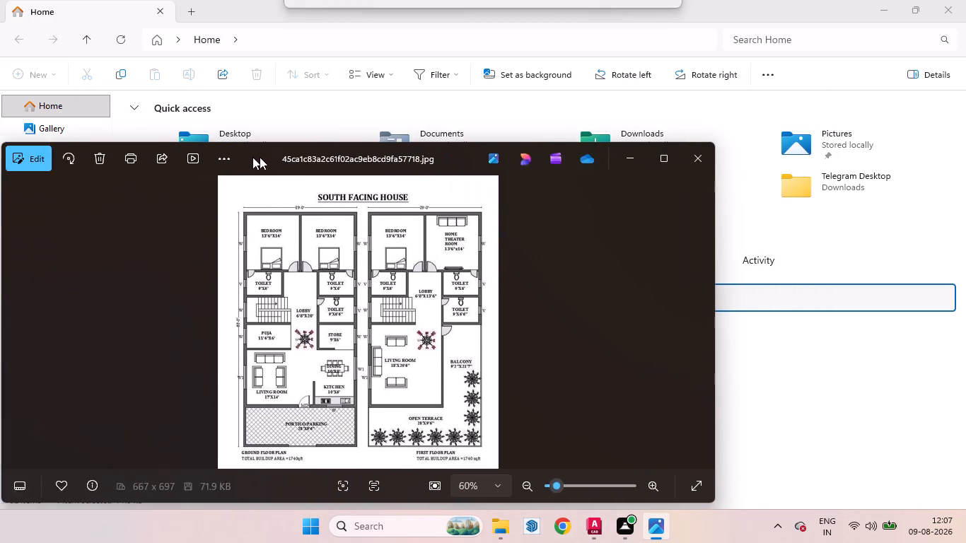
drag(260, 157, 323, 98)
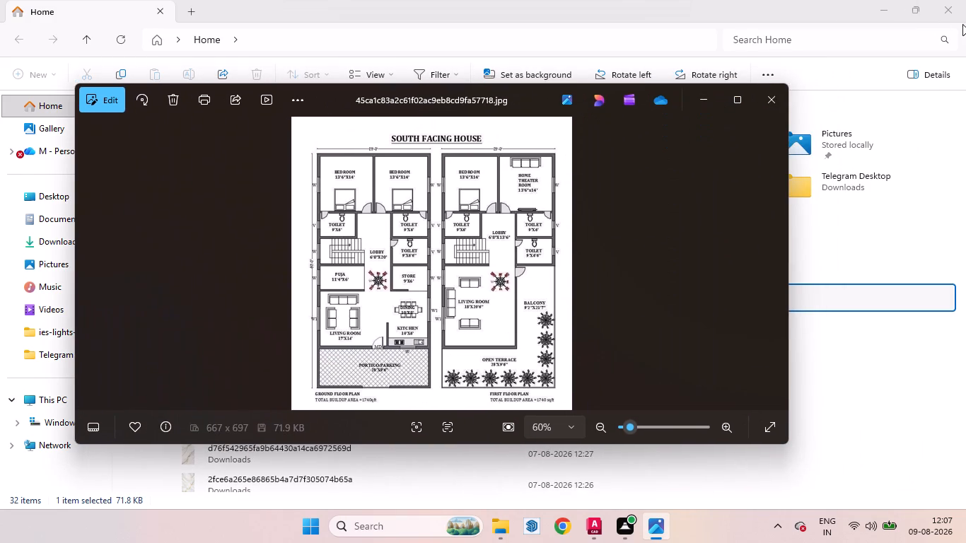
click(948, 8)
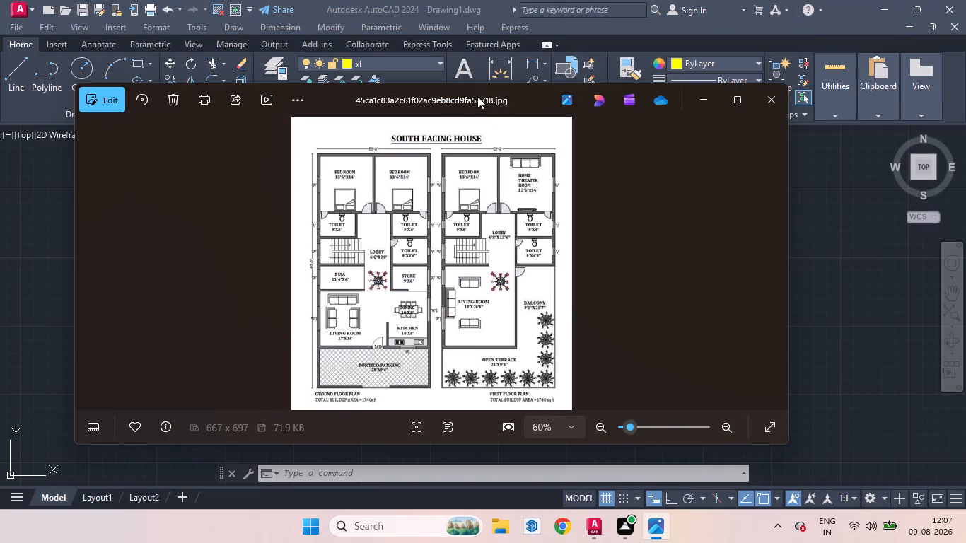
drag(446, 94, 91, 131)
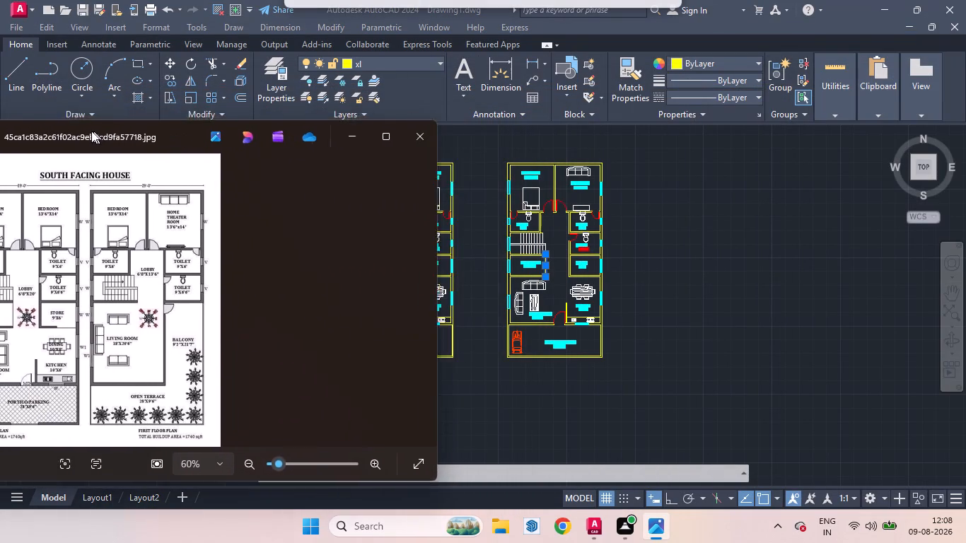
drag(91, 131, 8, 111)
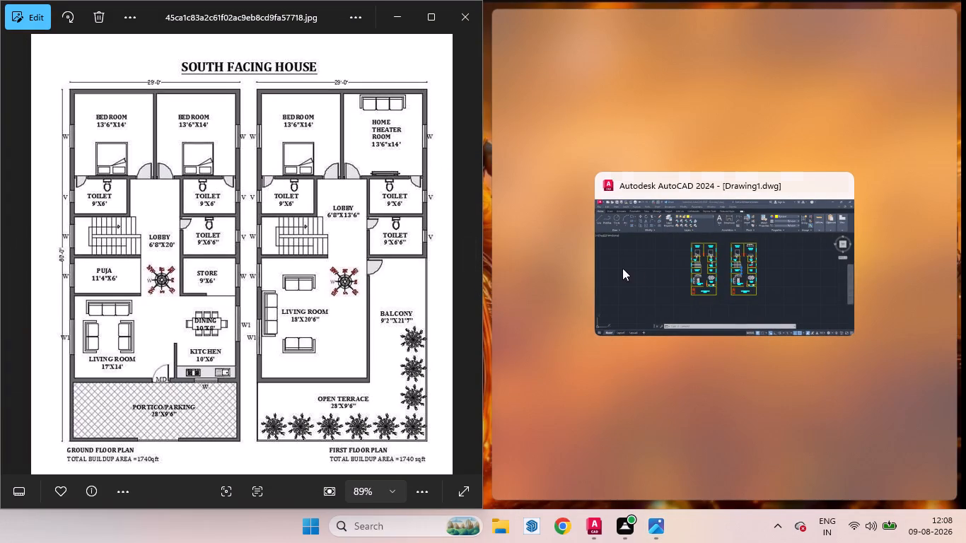
click(642, 268)
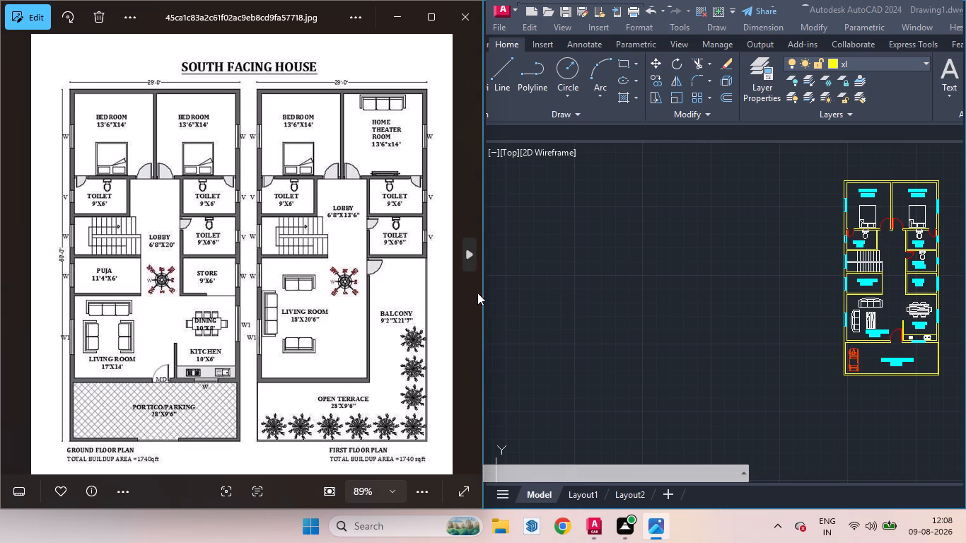
drag(482, 293, 310, 294)
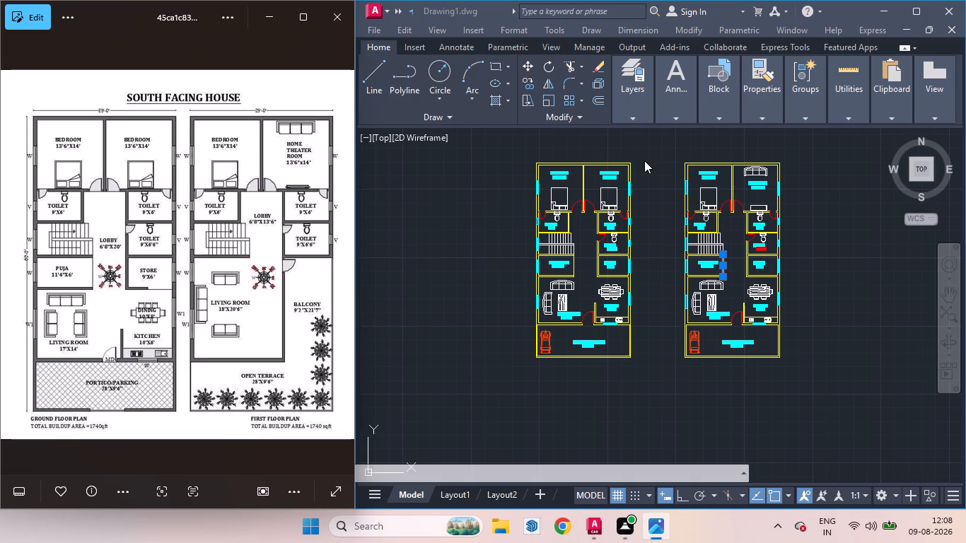
Compare the copied plan with the reference's first floor plan, examining the rooms, walls and doors south of the bedrooms.
scroll(648, 139, up, 1)
scroll(665, 157, down, 1)
scroll(774, 236, up, 1)
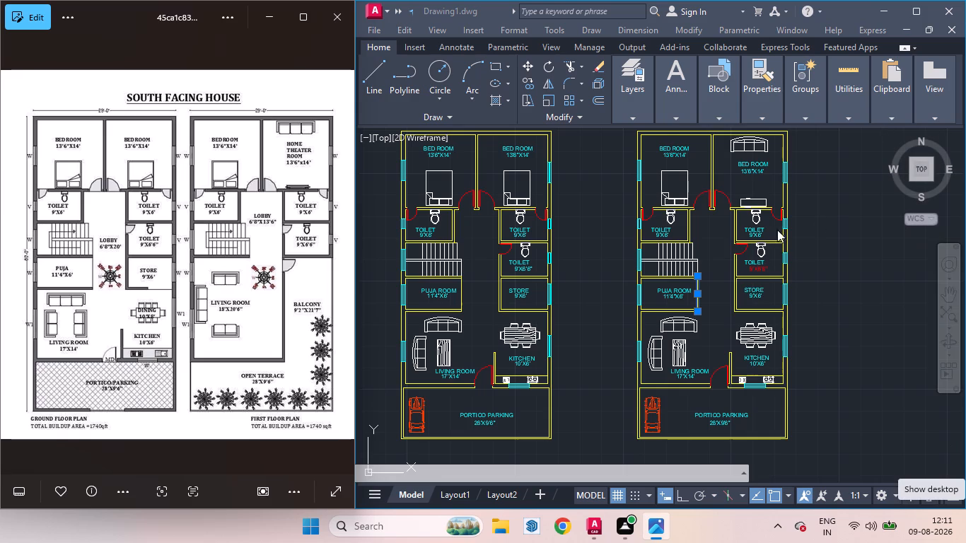
click(871, 283)
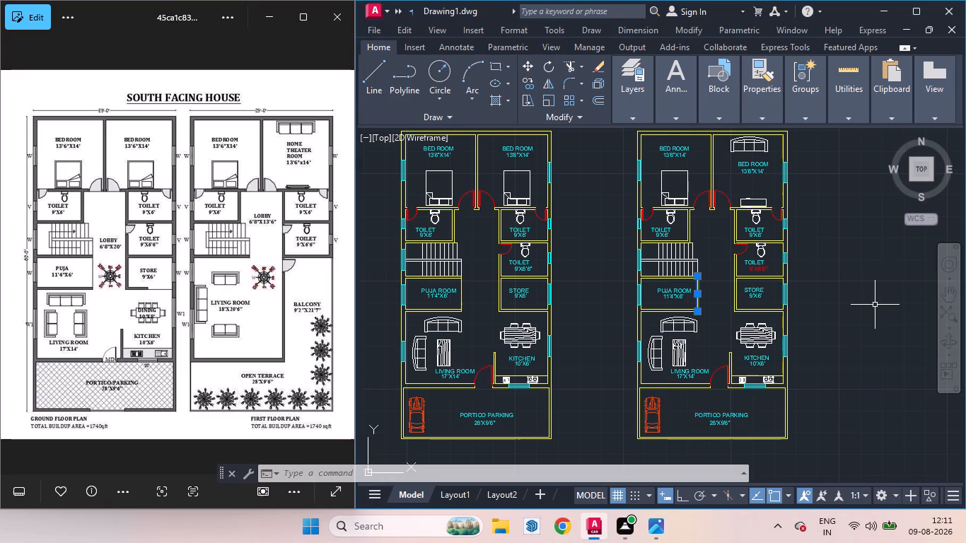
key(Escape)
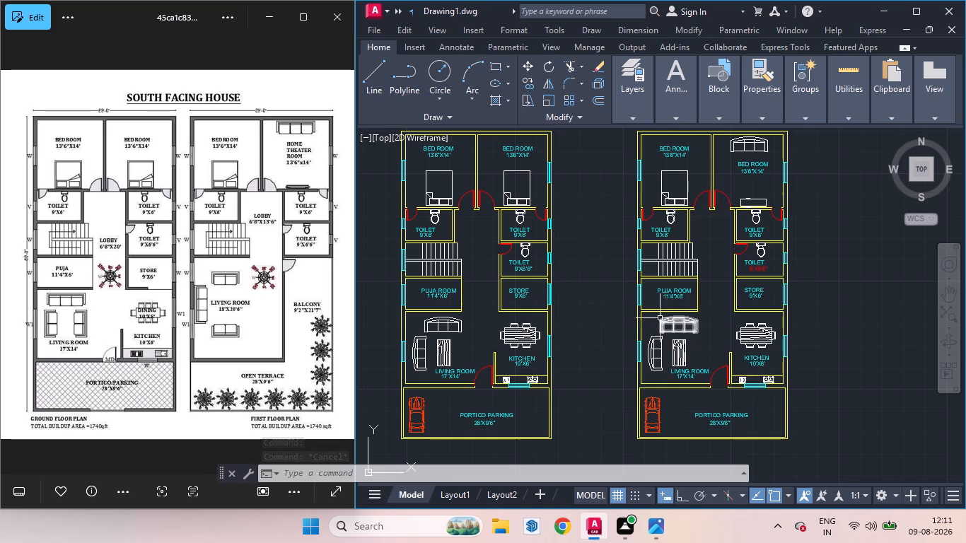
scroll(648, 321, up, 2)
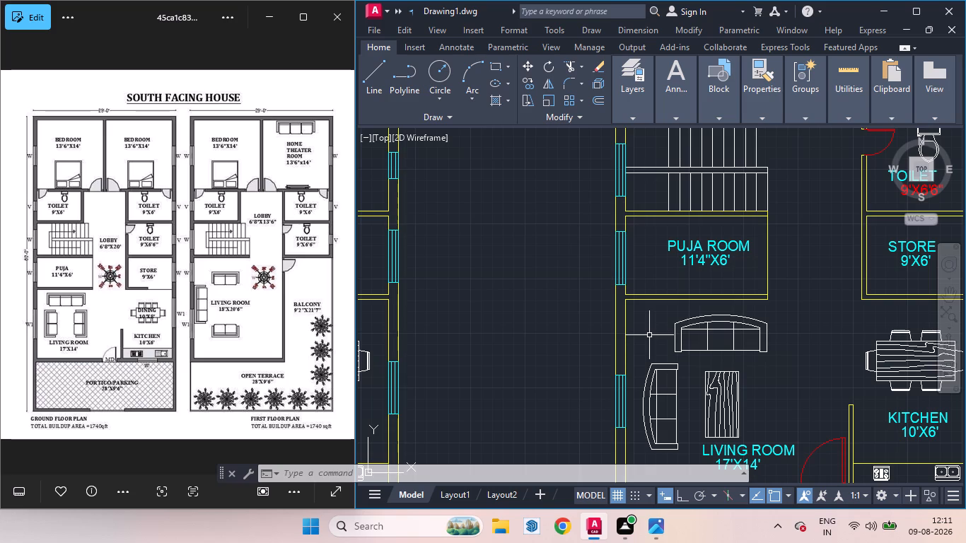
scroll(648, 342, down, 2)
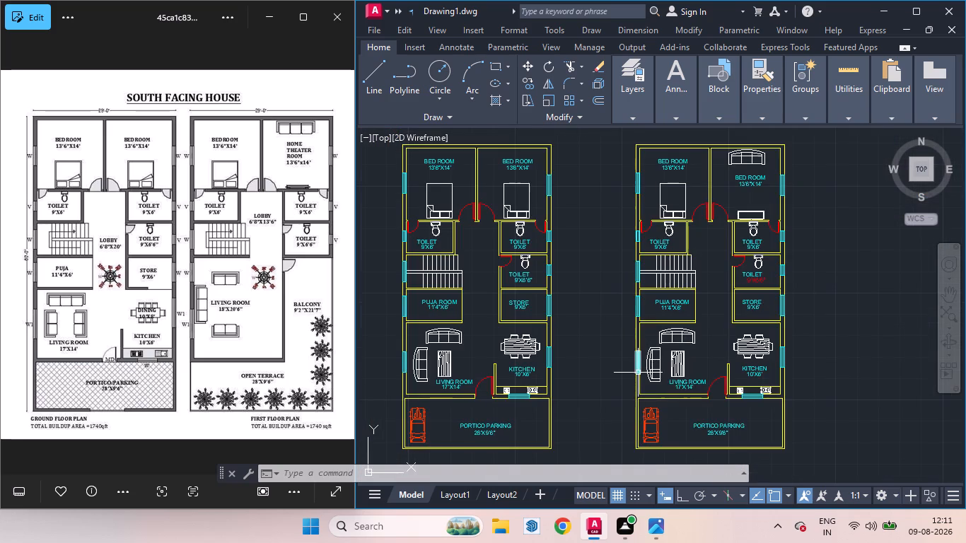
scroll(638, 373, up, 1)
scroll(636, 378, down, 1)
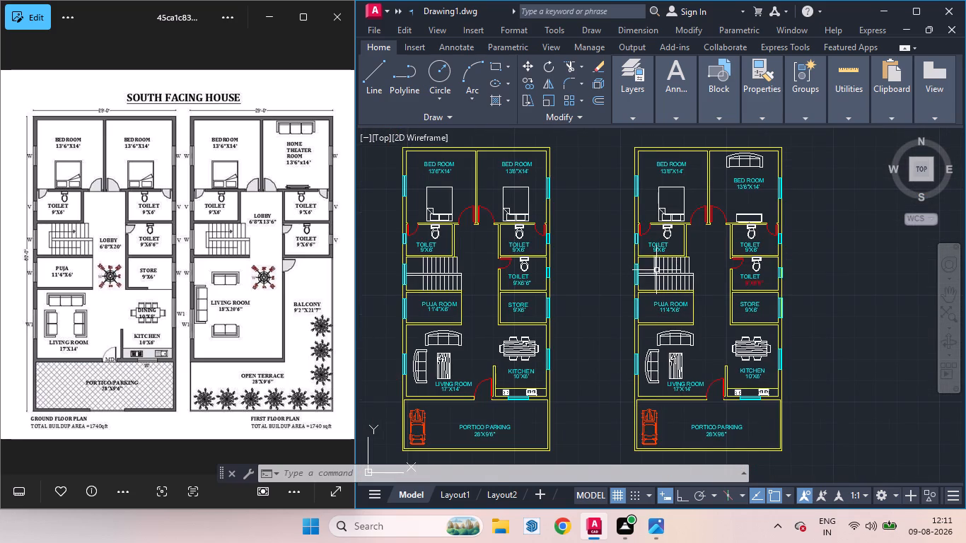
scroll(632, 221, up, 2)
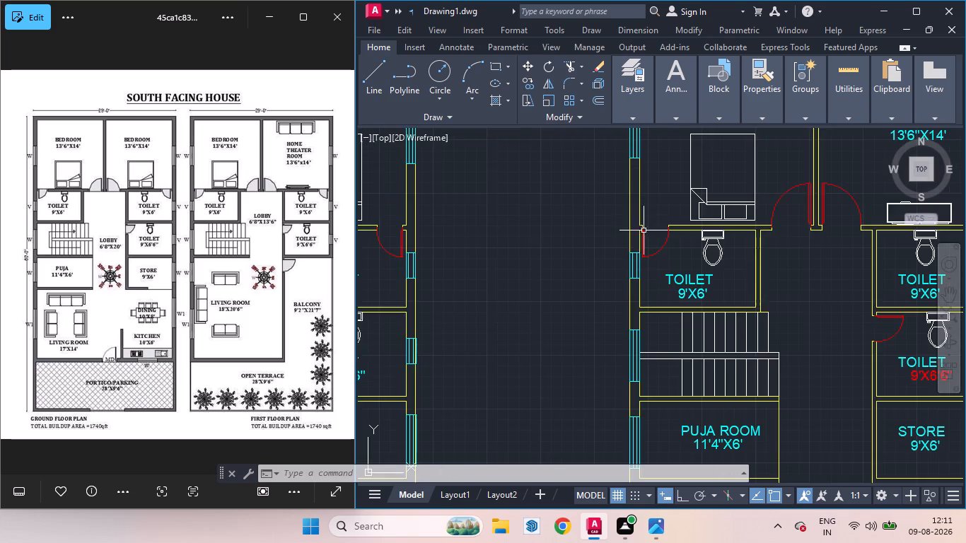
scroll(645, 259, down, 2)
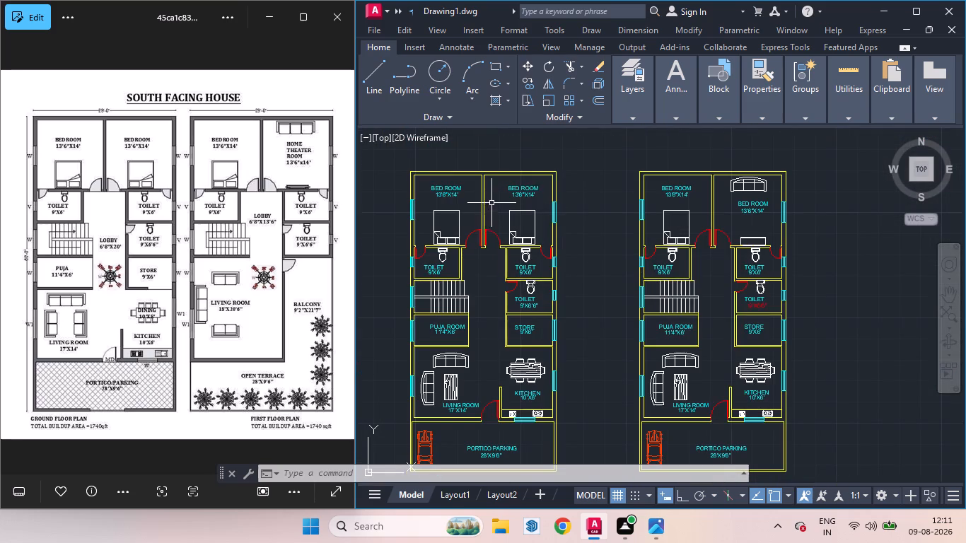
scroll(554, 213, down, 1)
scroll(574, 277, up, 3)
scroll(574, 278, down, 3)
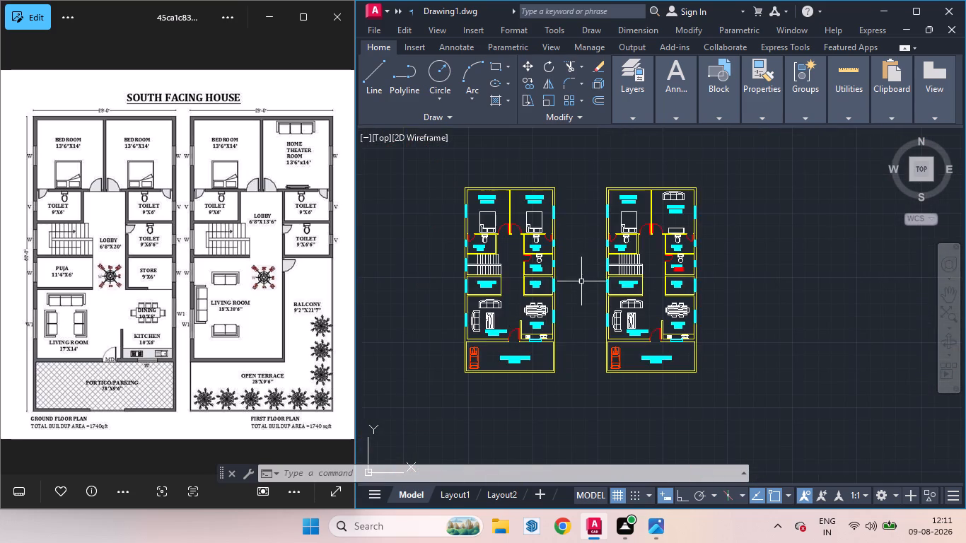
scroll(601, 292, up, 3)
scroll(588, 300, down, 2)
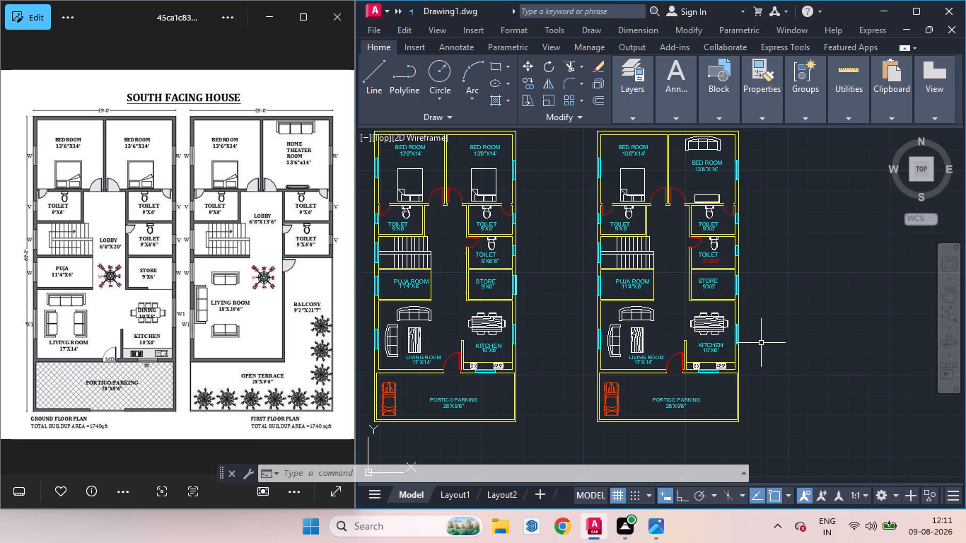
scroll(764, 346, up, 1)
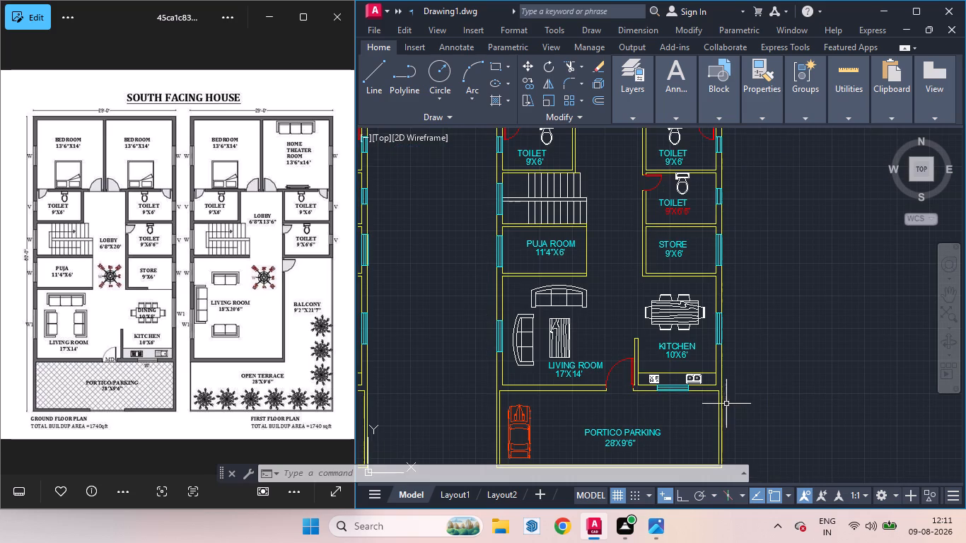
scroll(724, 397, down, 1)
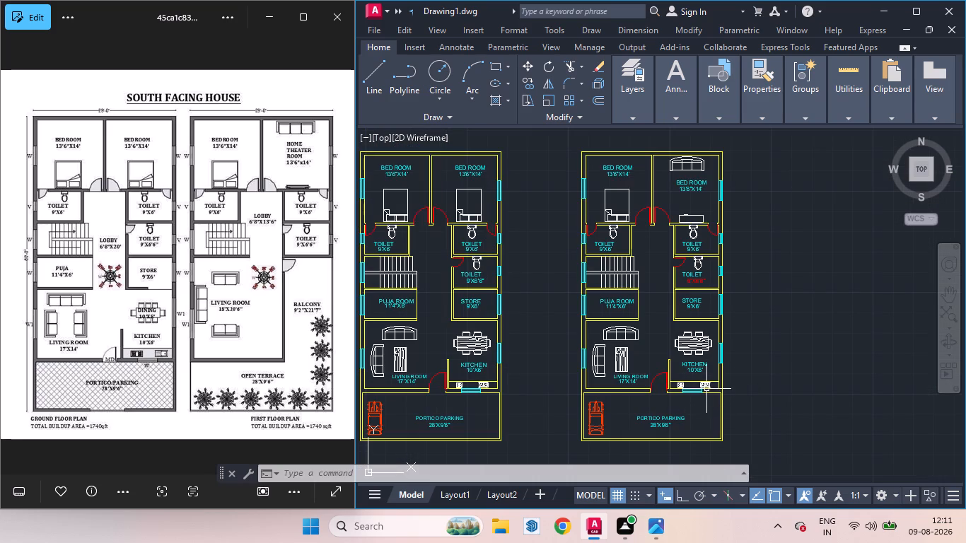
Extend both lines of the store room's west wall southward into the kitchen in the copied plan.
key(e)
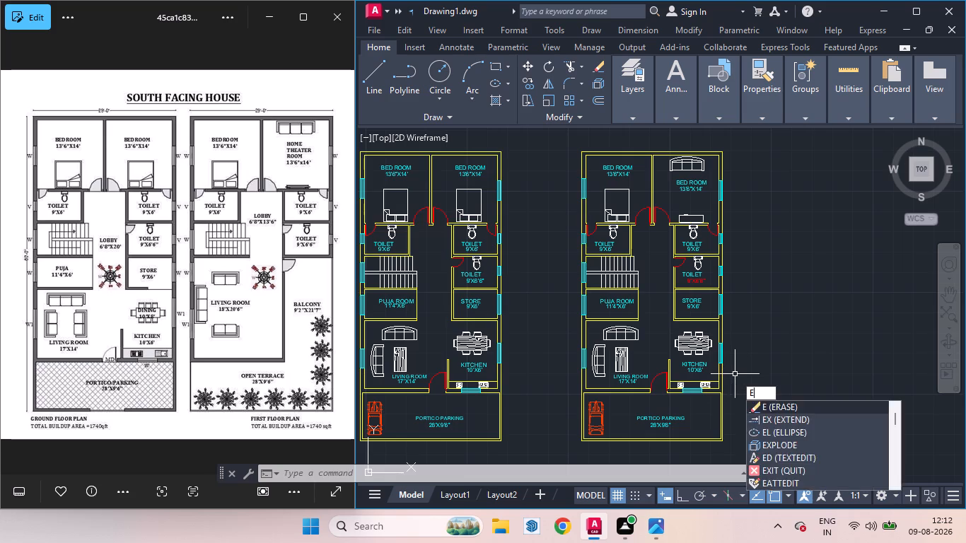
key(x)
key(Return)
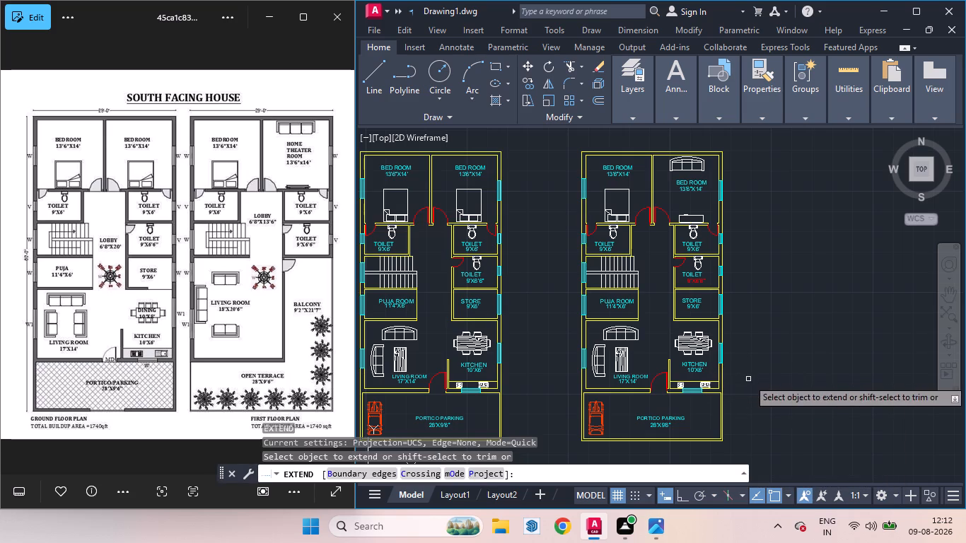
click(673, 315)
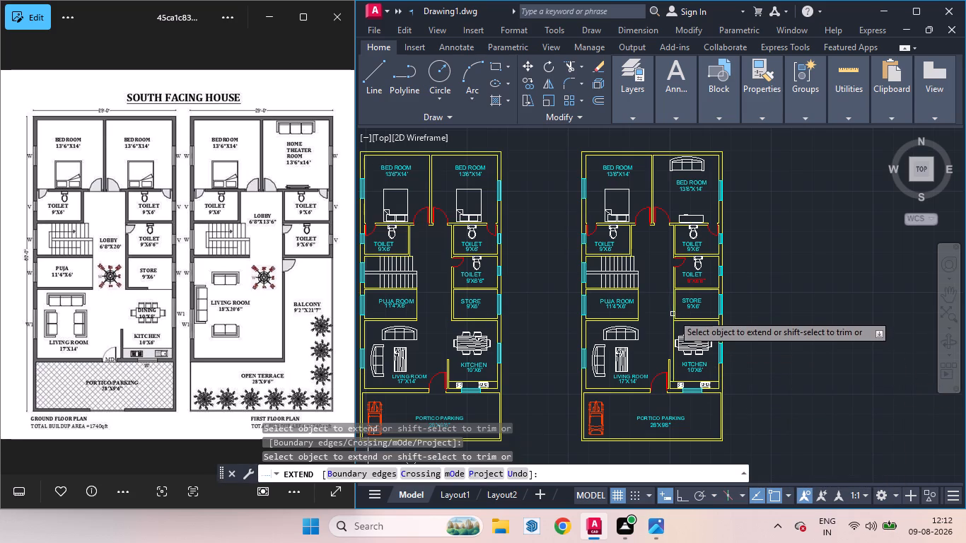
scroll(680, 315, up, 2)
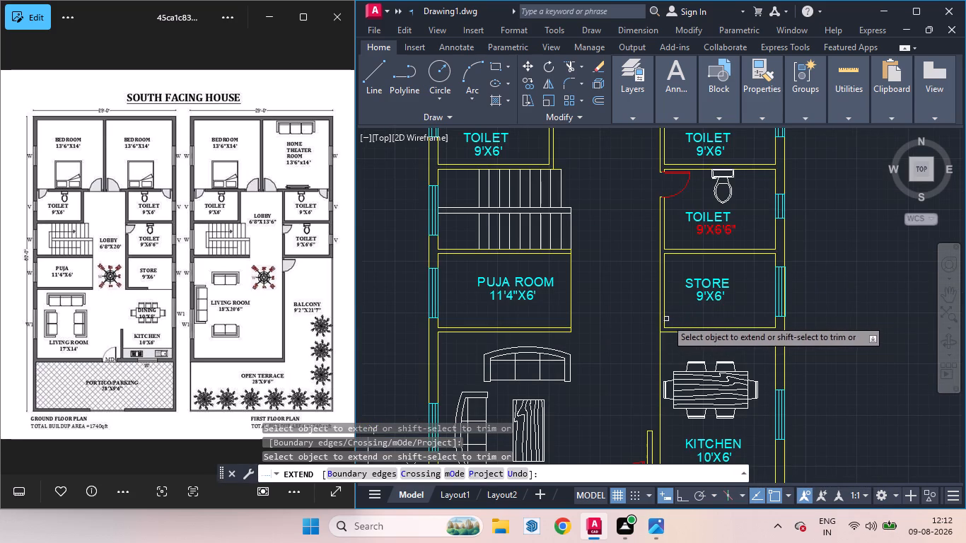
click(665, 319)
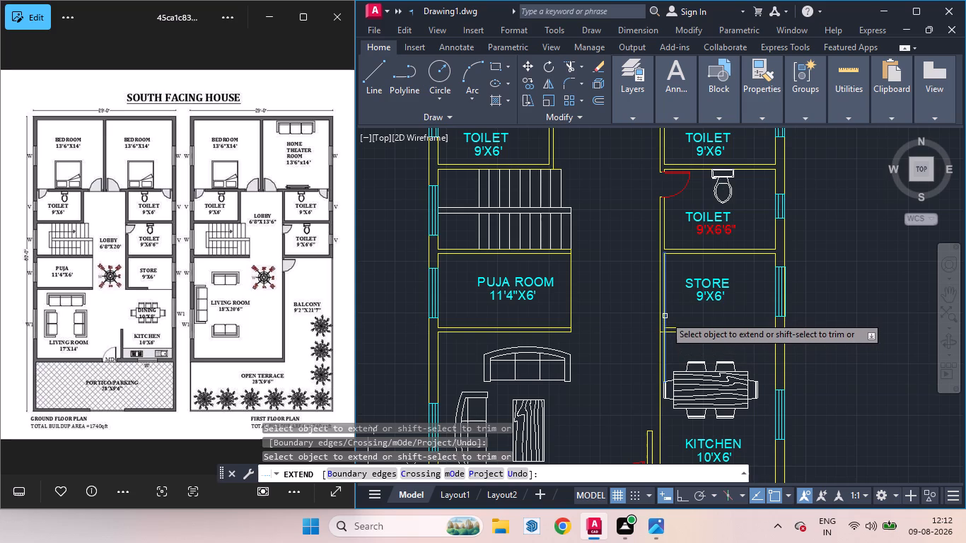
click(665, 316)
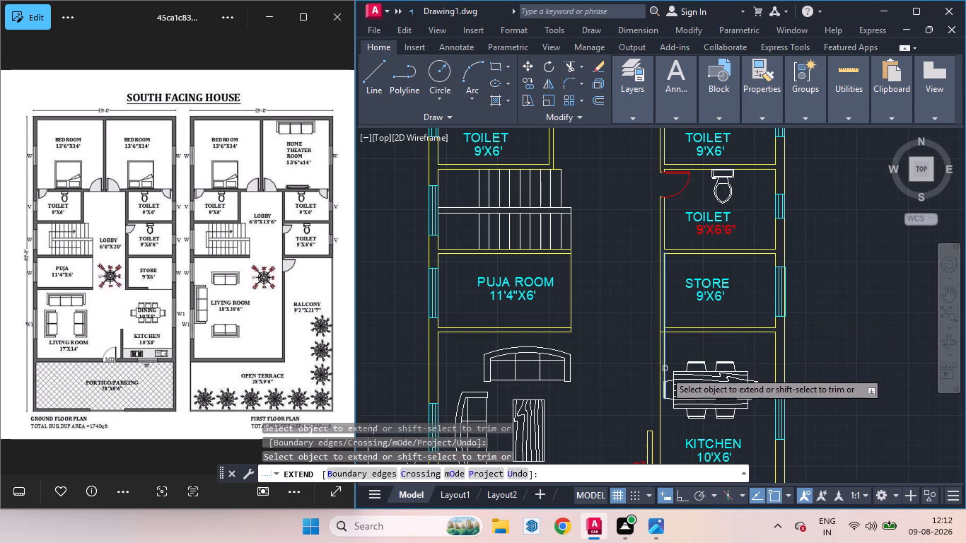
scroll(673, 385, down, 2)
scroll(698, 408, up, 3)
key(v)
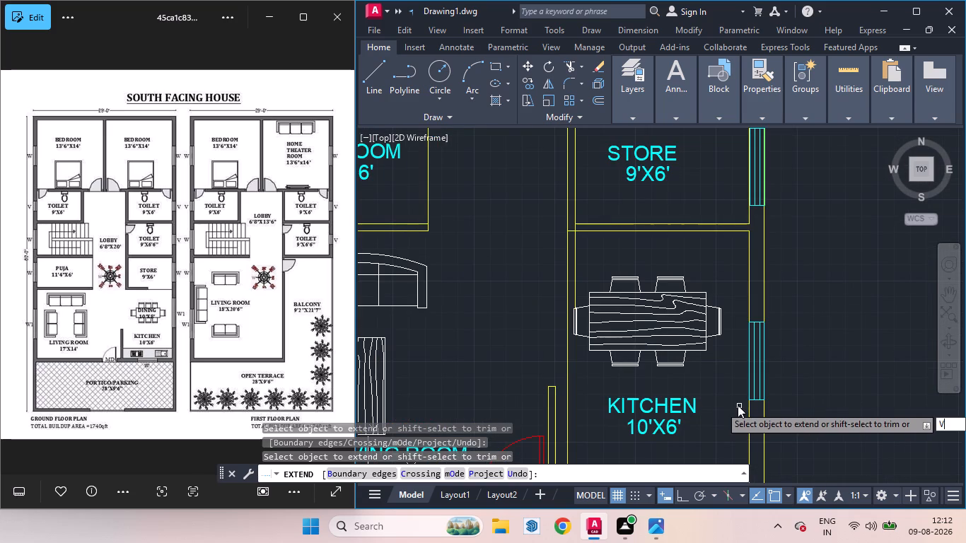
key(space)
key(Escape)
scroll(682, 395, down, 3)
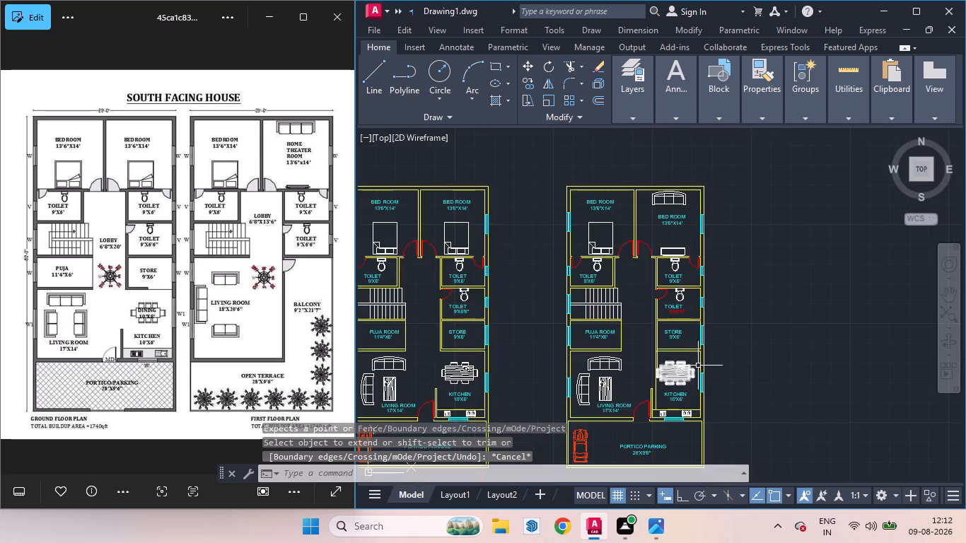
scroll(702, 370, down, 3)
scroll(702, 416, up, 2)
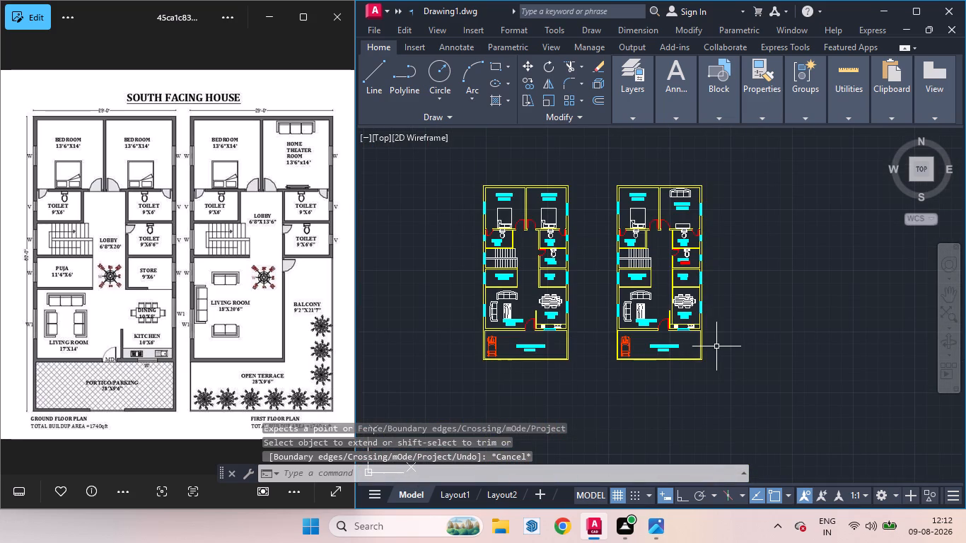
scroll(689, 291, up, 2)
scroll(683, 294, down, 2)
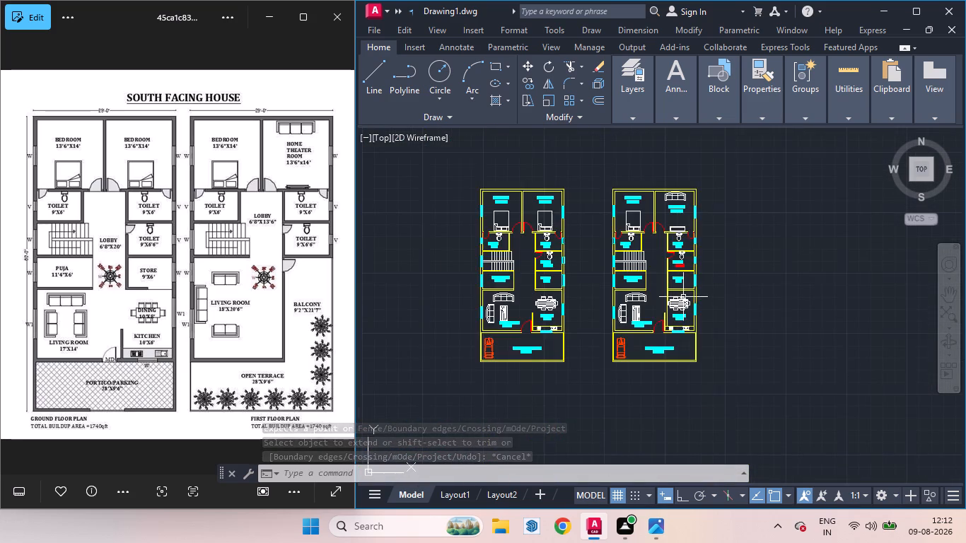
Trim away both wall lines separating the store room from the kitchen in the copied plan.
scroll(683, 297, up, 2)
scroll(683, 298, down, 1)
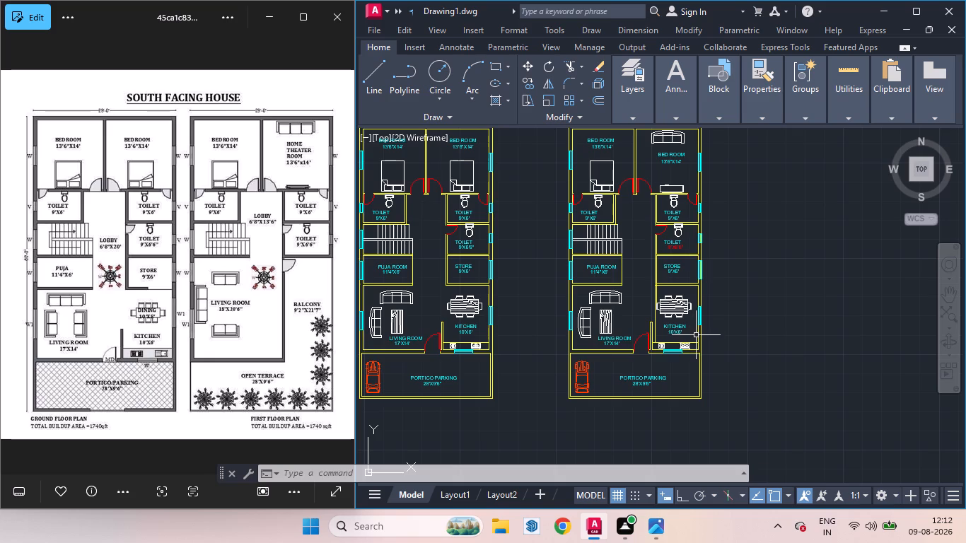
key(Escape)
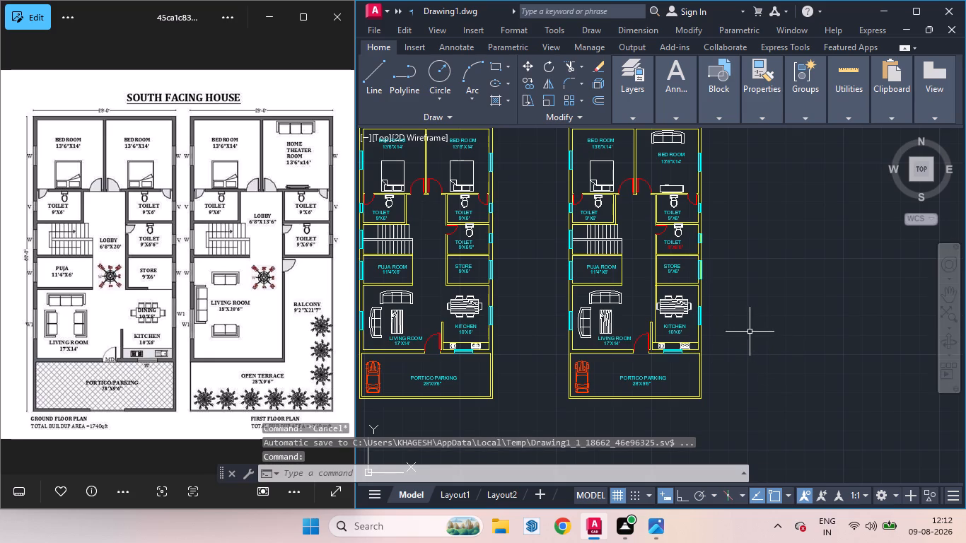
key(t)
key(r)
key(Return)
key(Return)
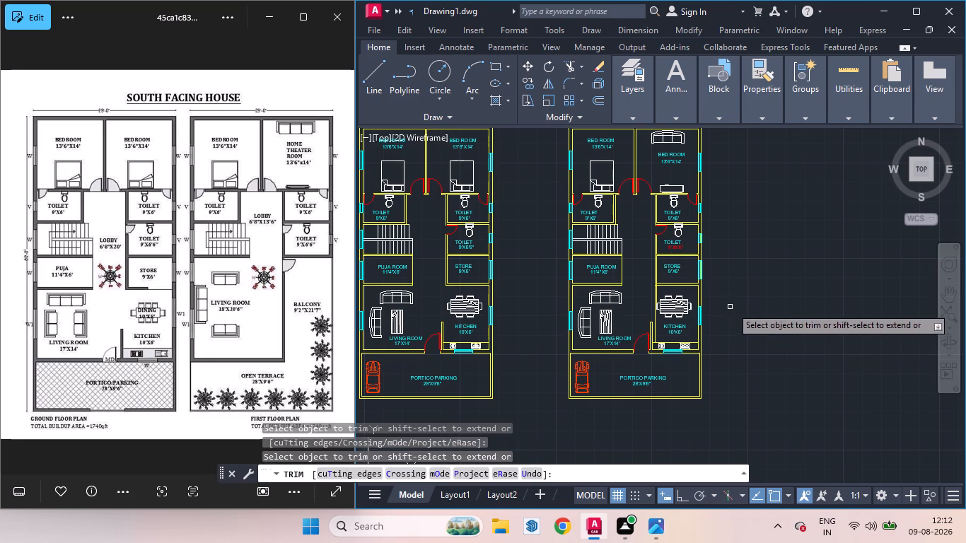
scroll(776, 313, up, 1)
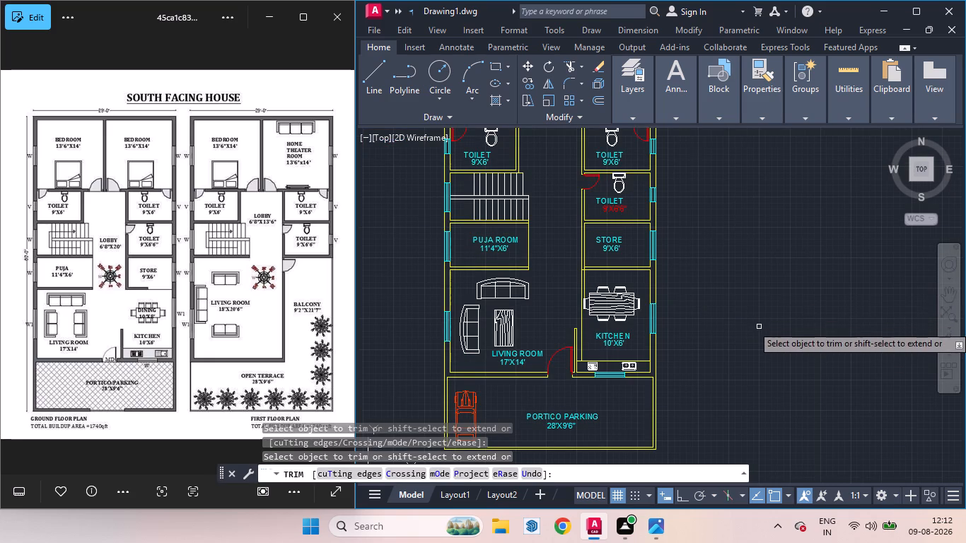
scroll(735, 286, down, 1)
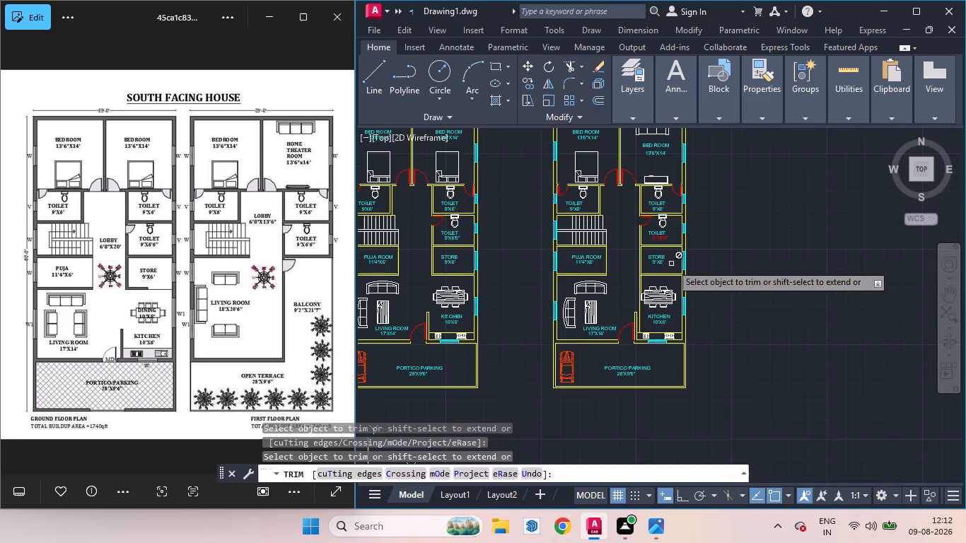
drag(671, 262, 663, 313)
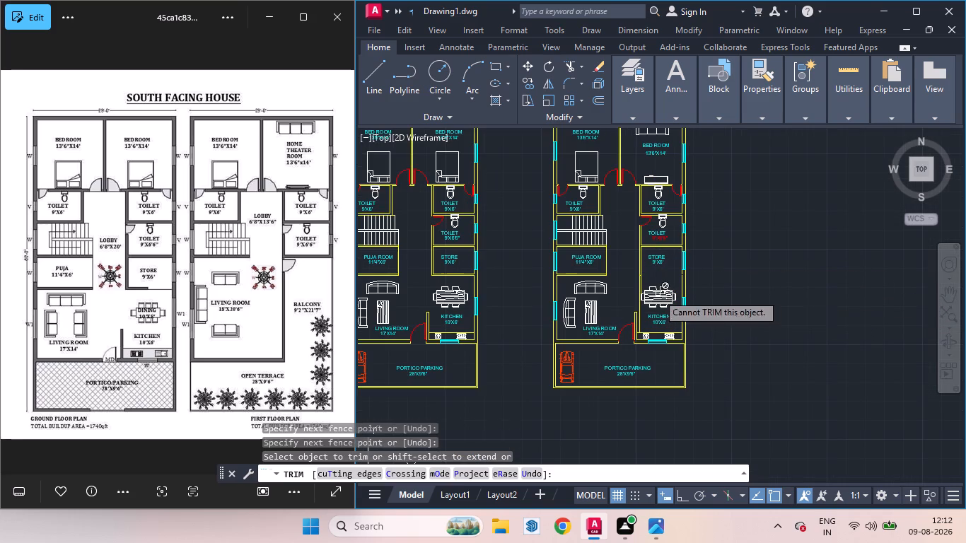
click(658, 294)
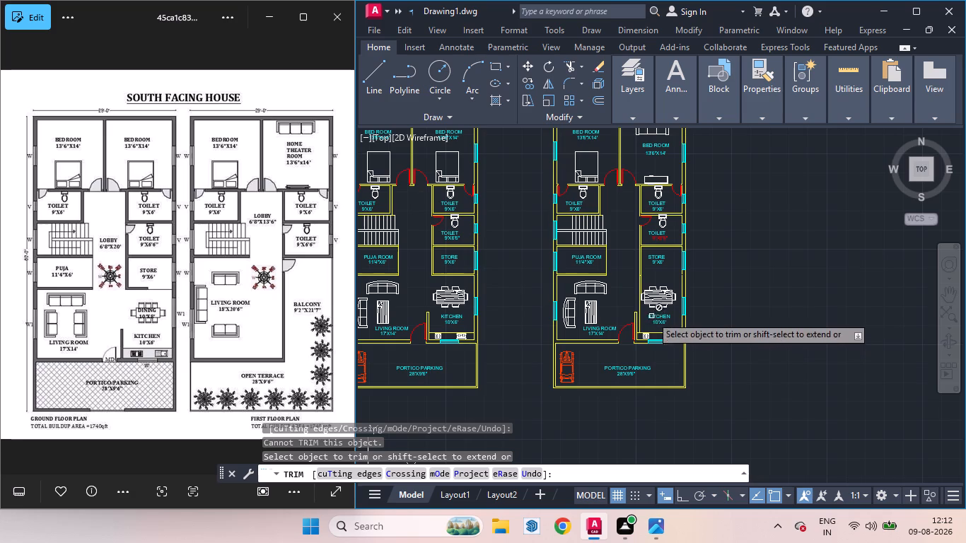
Trim away the partition stub between the living room and kitchen, and the kitchen counter line, in the copied plan.
click(634, 315)
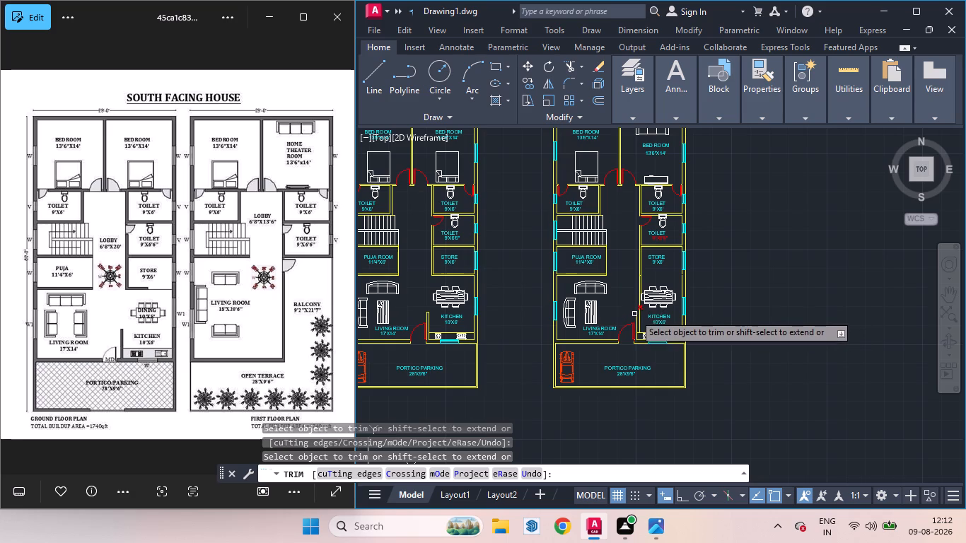
click(635, 318)
click(636, 315)
click(634, 308)
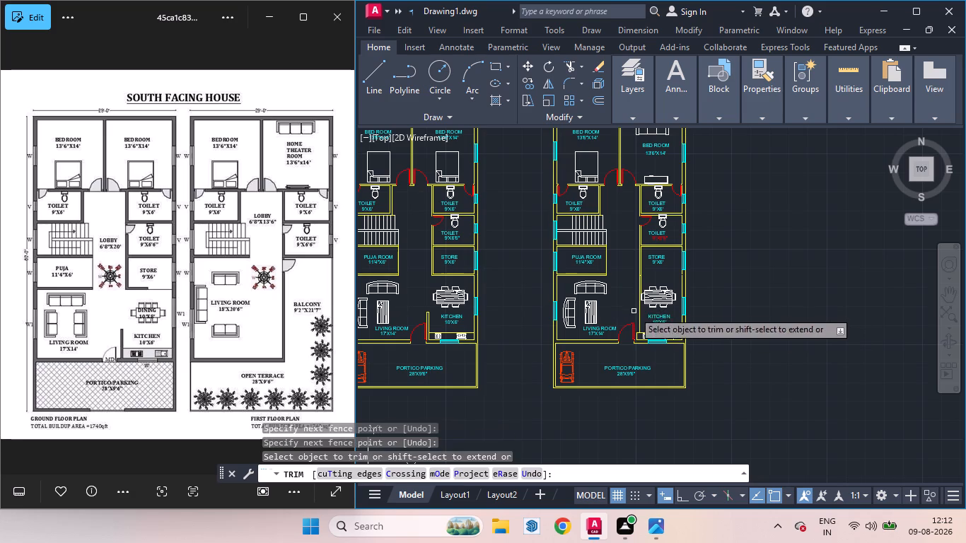
drag(651, 325, 652, 364)
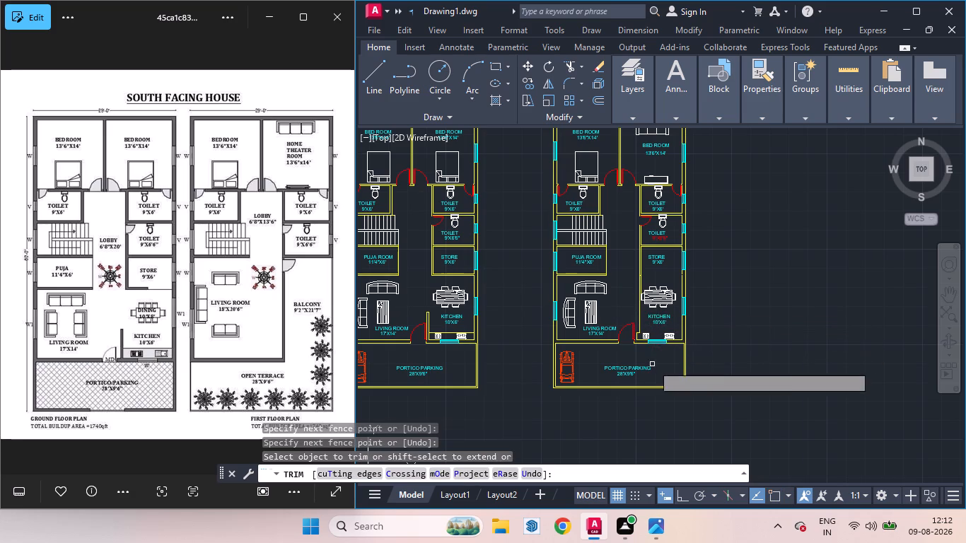
scroll(671, 349, up, 2)
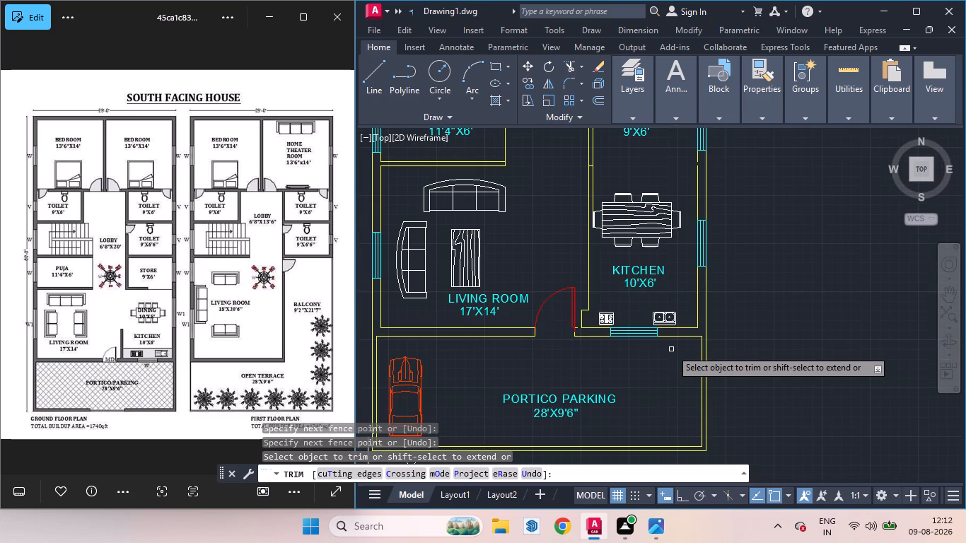
key(space)
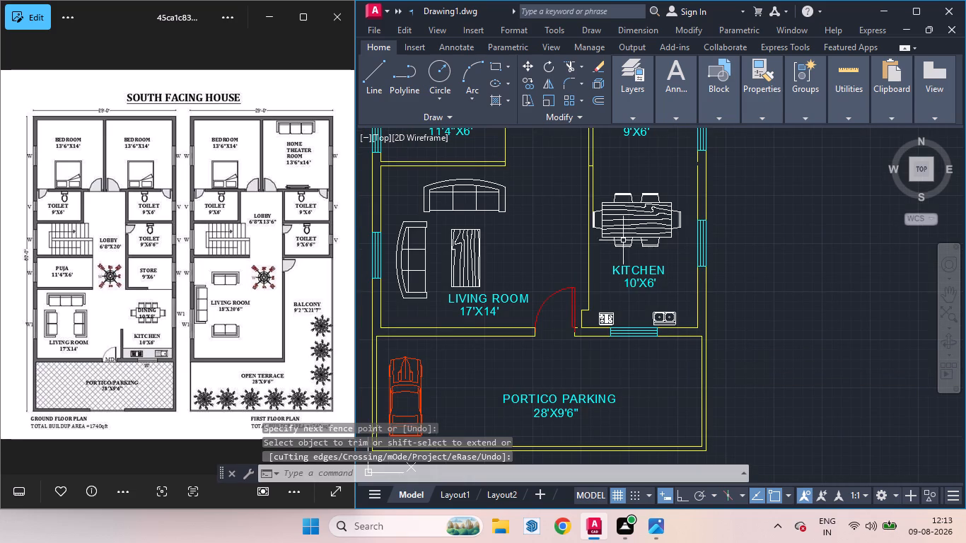
Delete the dining table and the STORE 9'X6' label texts from the copied plan.
click(639, 223)
key(Delete)
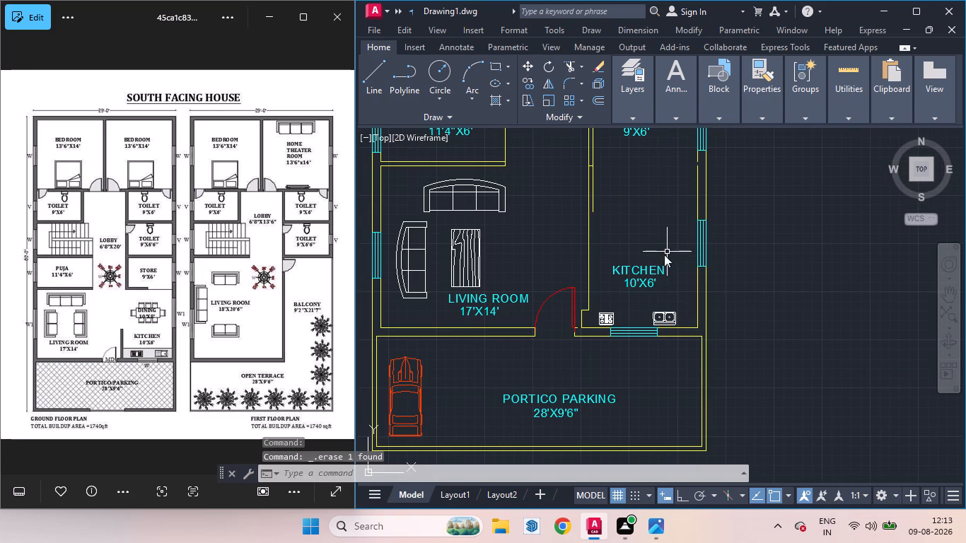
scroll(651, 266, down, 2)
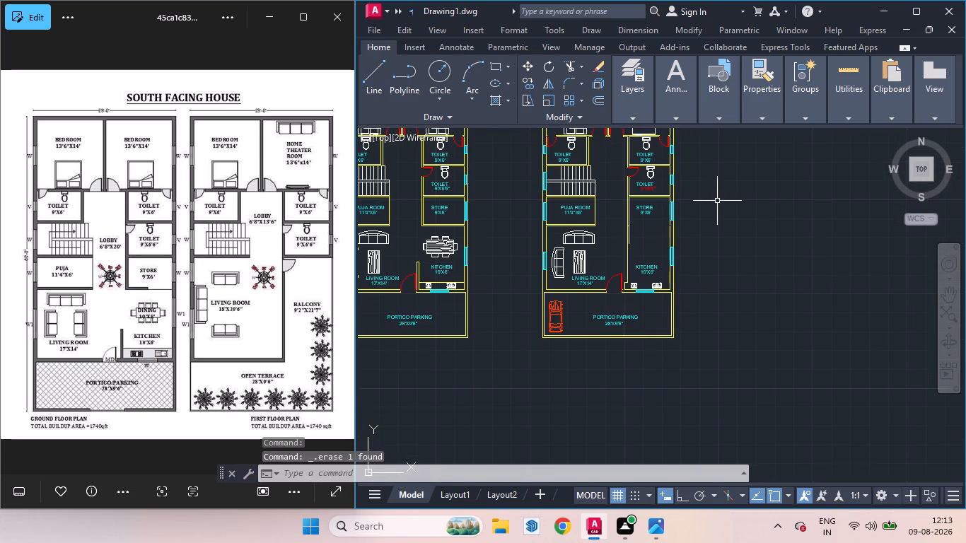
scroll(672, 204, up, 1)
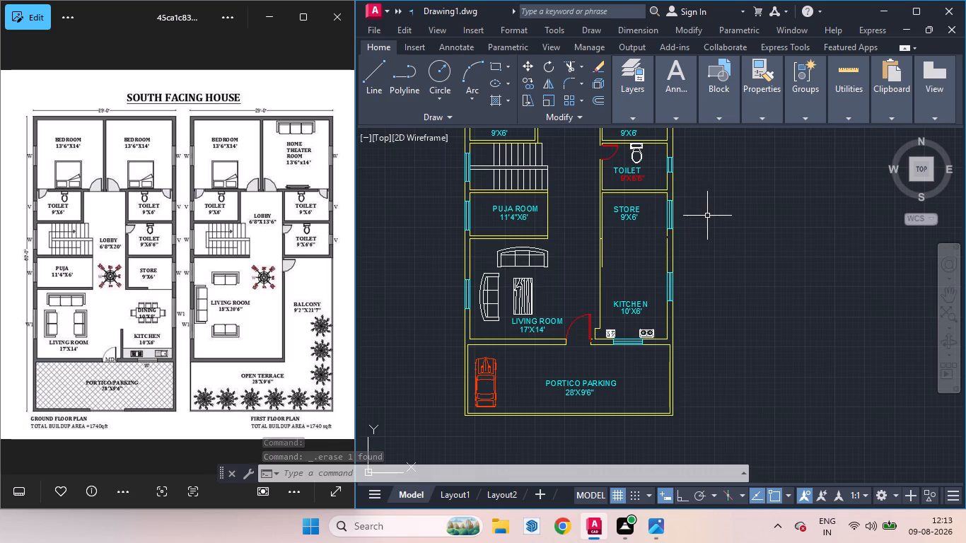
scroll(708, 217, down, 1)
scroll(667, 216, up, 2)
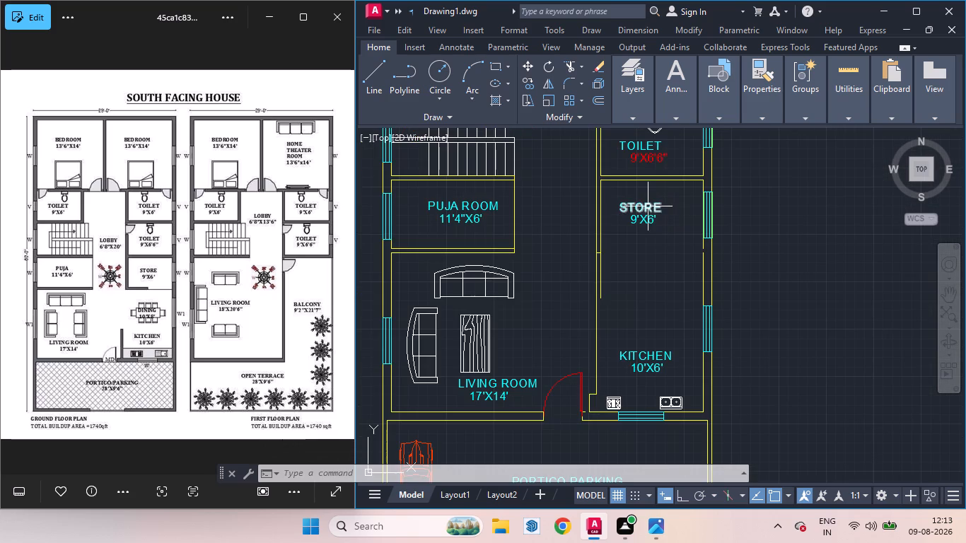
click(648, 206)
click(646, 216)
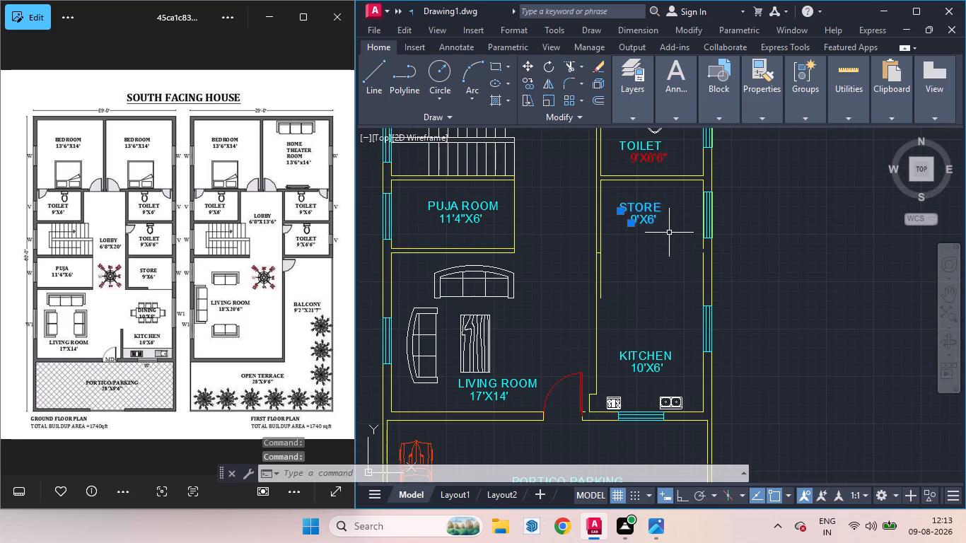
key(Delete)
Delete the short leftover line crossing the former store room's west wall.
scroll(661, 242, down, 2)
scroll(645, 245, up, 6)
click(610, 286)
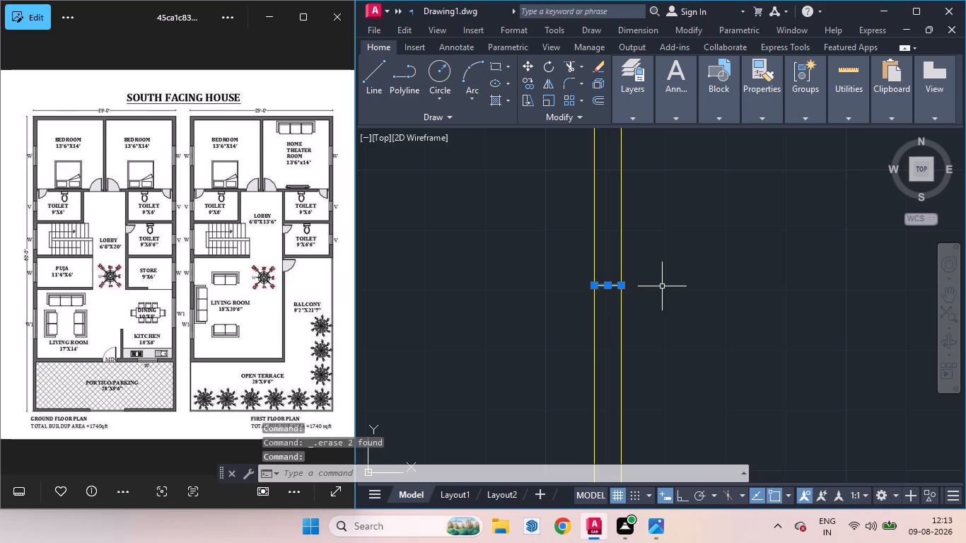
key(Delete)
Delete the entrance door between the living room and the portico in the copied plan.
scroll(659, 269, down, 4)
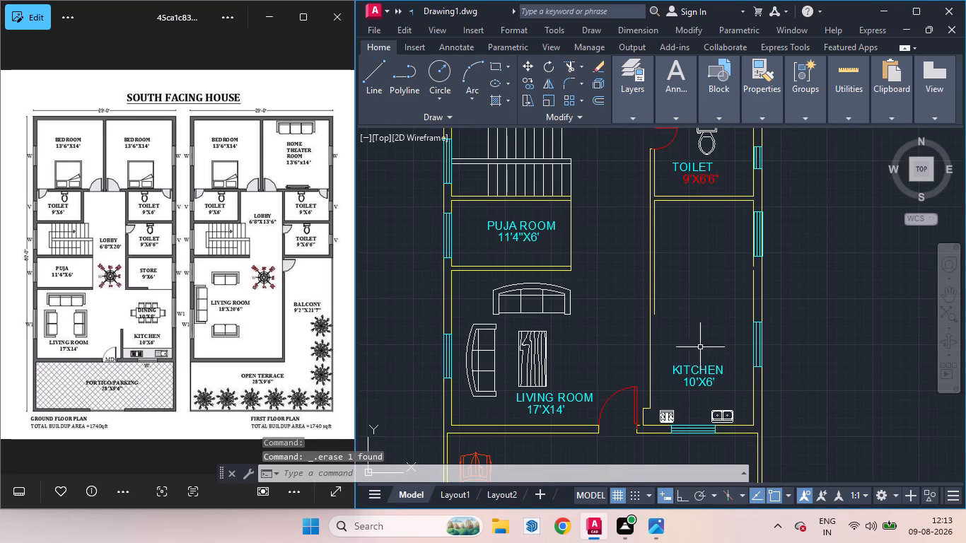
scroll(714, 410, up, 1)
scroll(675, 357, down, 2)
scroll(716, 381, up, 1)
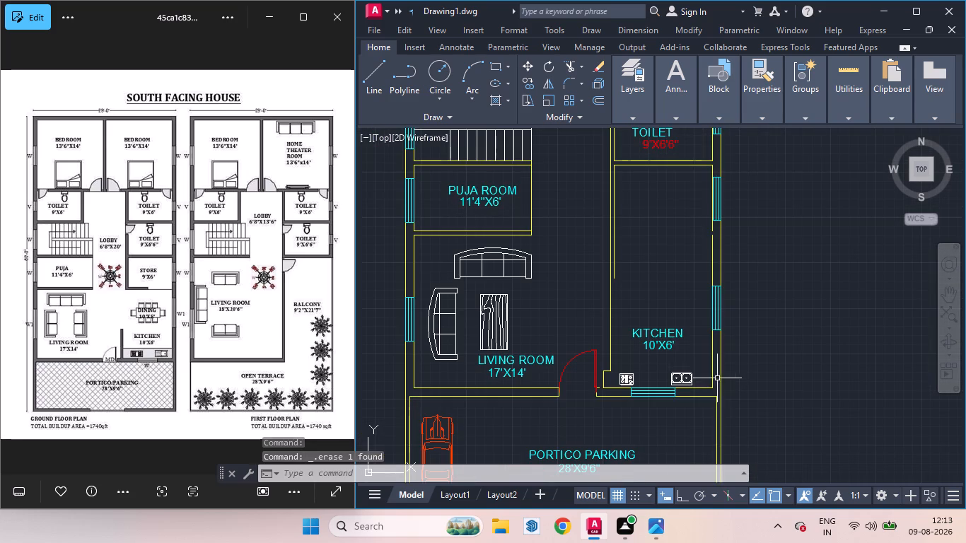
scroll(702, 398, down, 2)
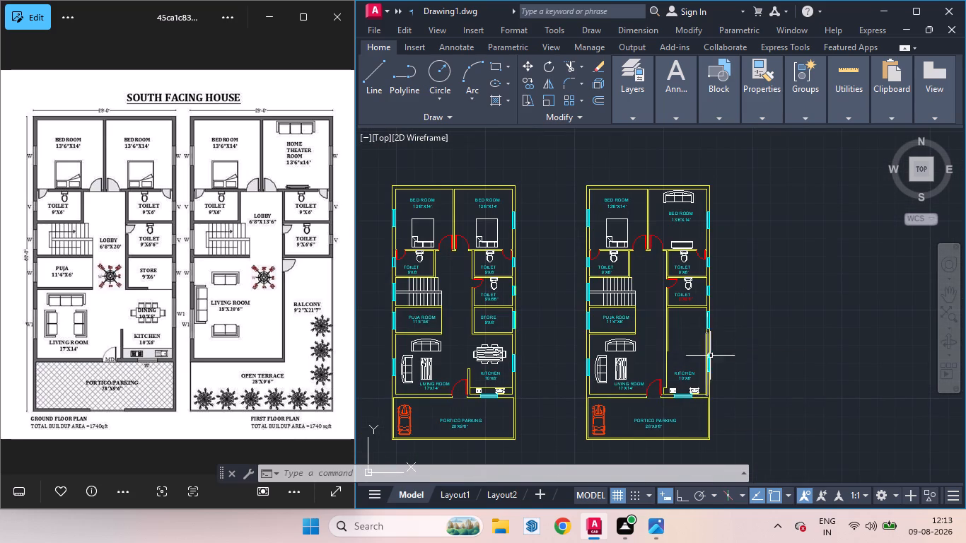
scroll(671, 416, up, 1)
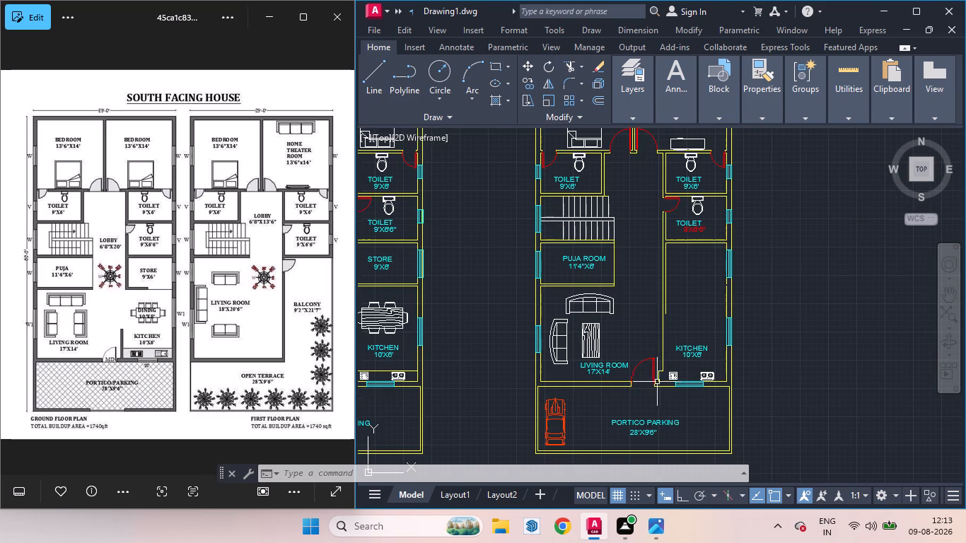
scroll(653, 375, up, 2)
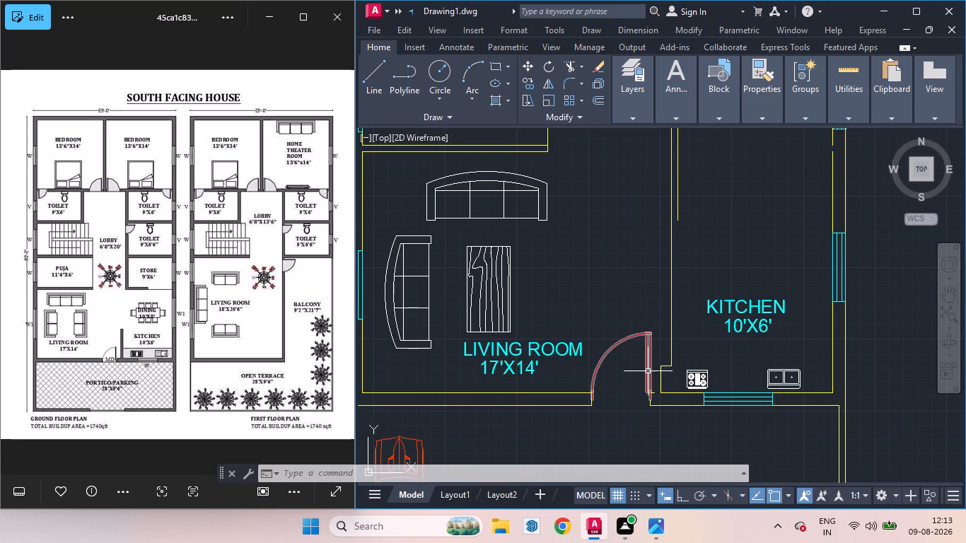
click(648, 371)
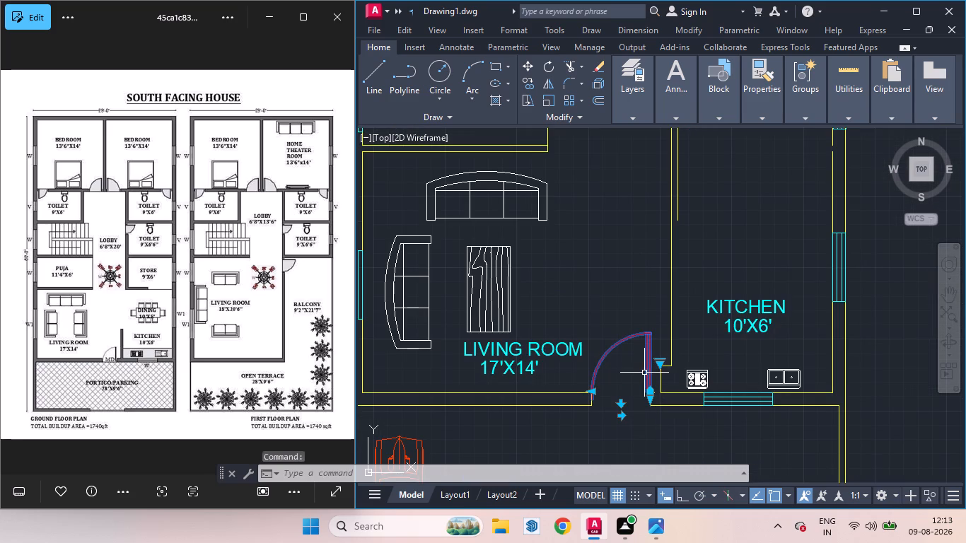
key(Delete)
Delete the stove and the sink from the copied plan's kitchen.
scroll(627, 412, up, 2)
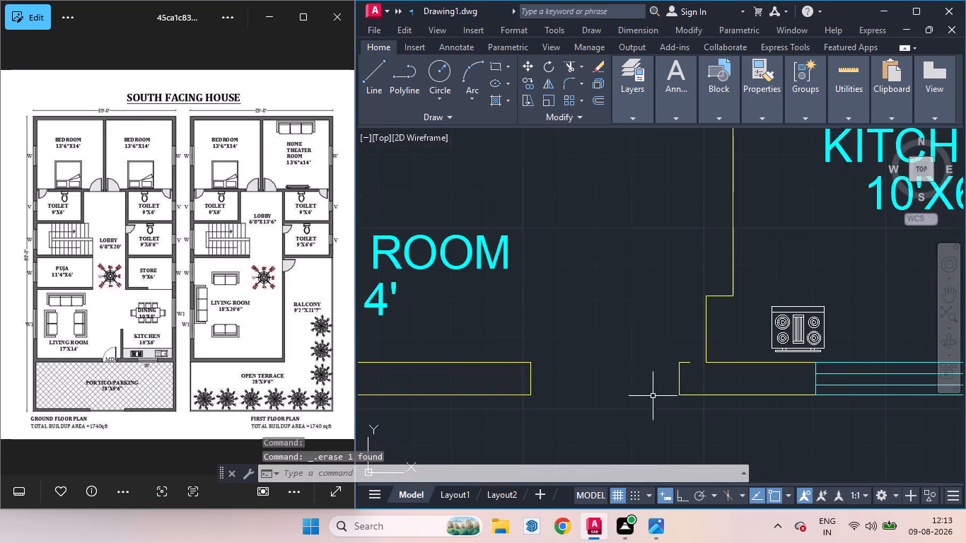
scroll(653, 395, down, 3)
scroll(688, 401, up, 1)
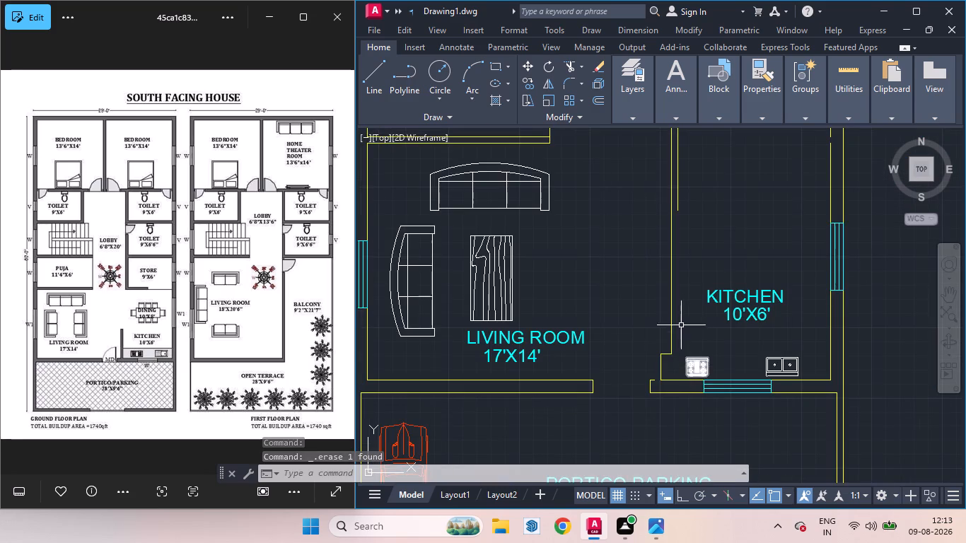
scroll(689, 308, down, 3)
scroll(690, 272, up, 3)
scroll(710, 344, down, 2)
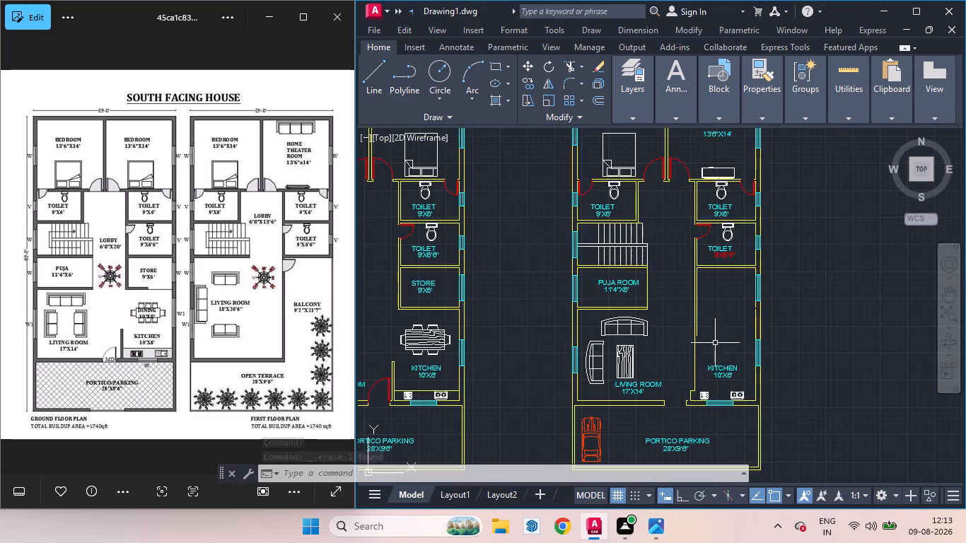
scroll(719, 401, up, 2)
click(688, 390)
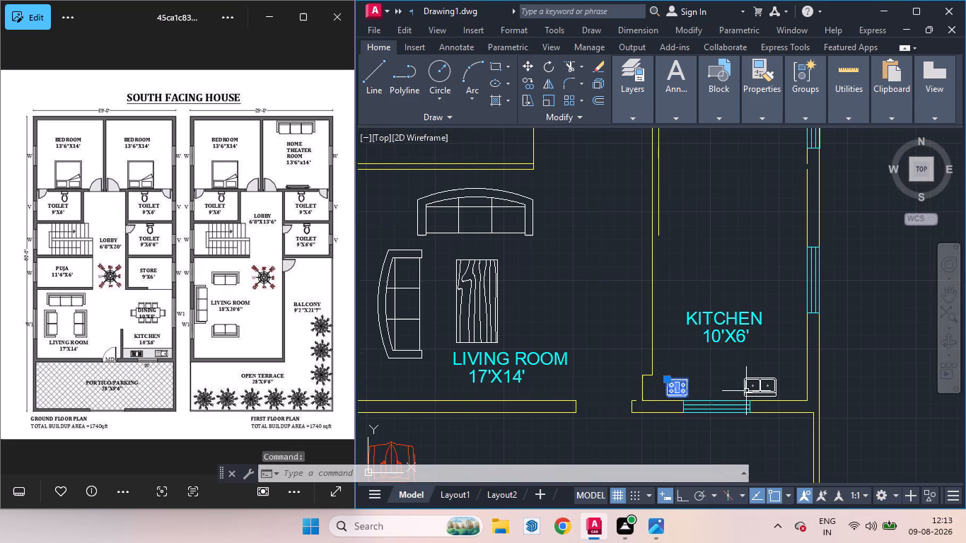
click(753, 388)
key(Delete)
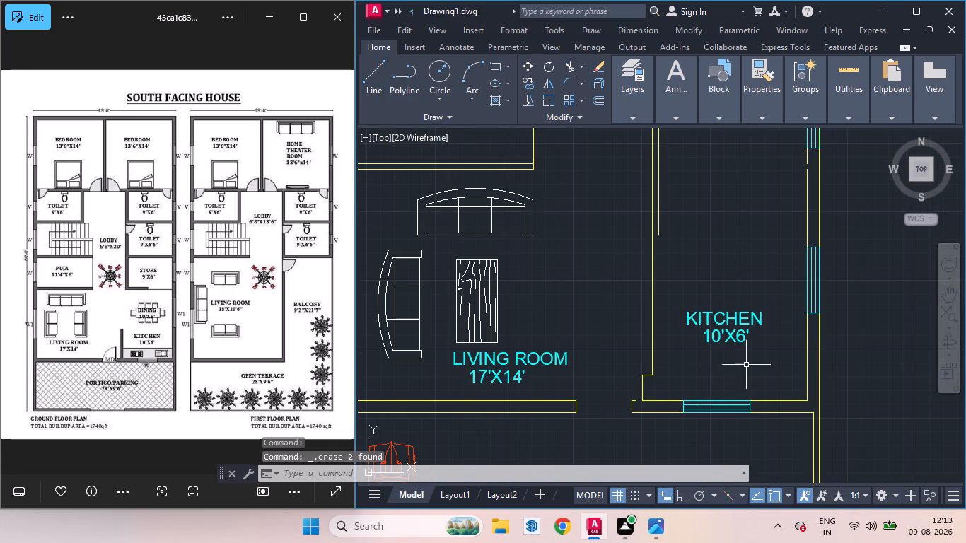
Extend the inner line of the kitchen's west wall south to the kitchen's south wall.
scroll(690, 296, down, 1)
middle_drag(693, 313, 643, 309)
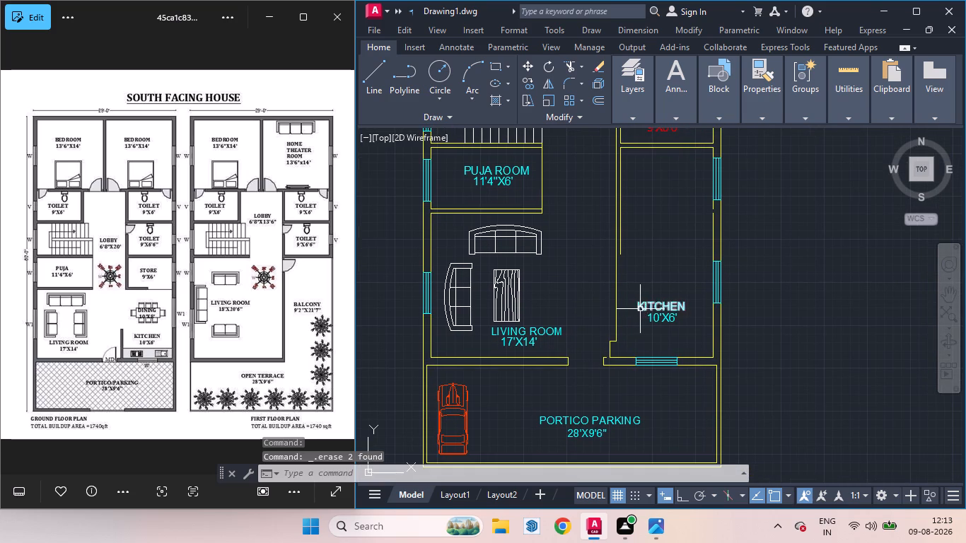
text(ex)
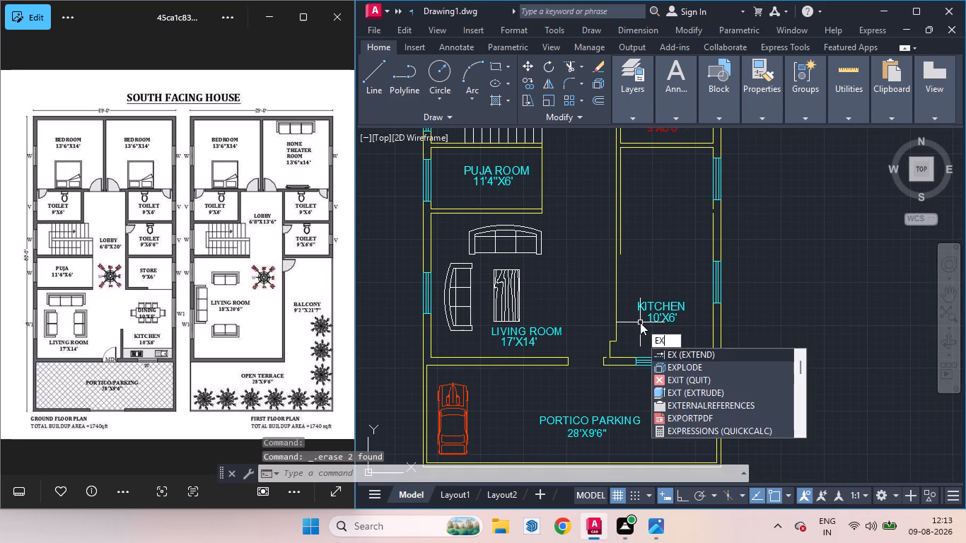
key(Return)
click(620, 247)
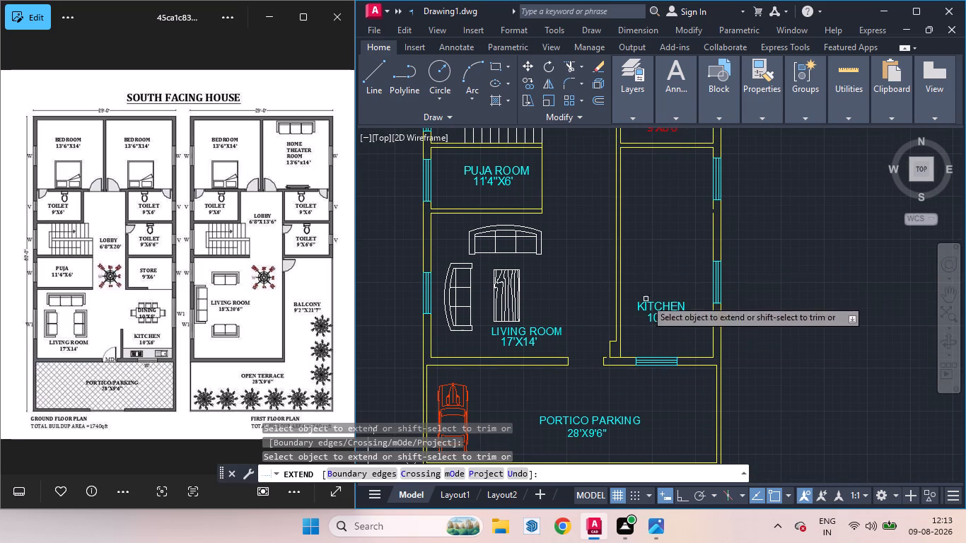
key(space)
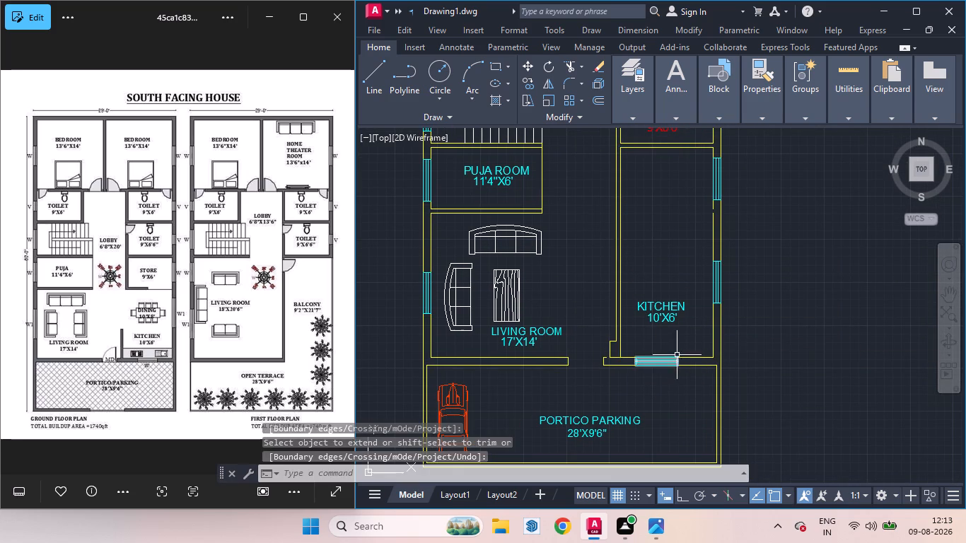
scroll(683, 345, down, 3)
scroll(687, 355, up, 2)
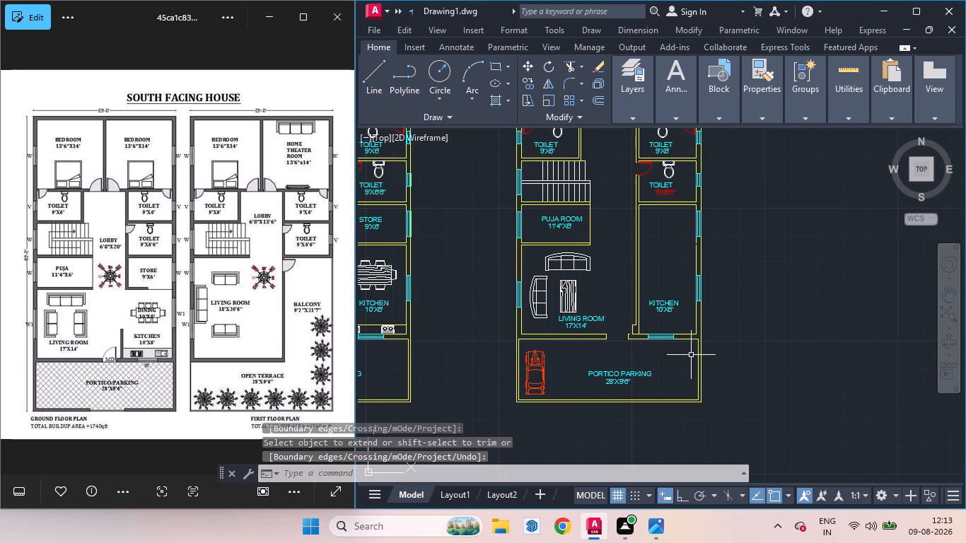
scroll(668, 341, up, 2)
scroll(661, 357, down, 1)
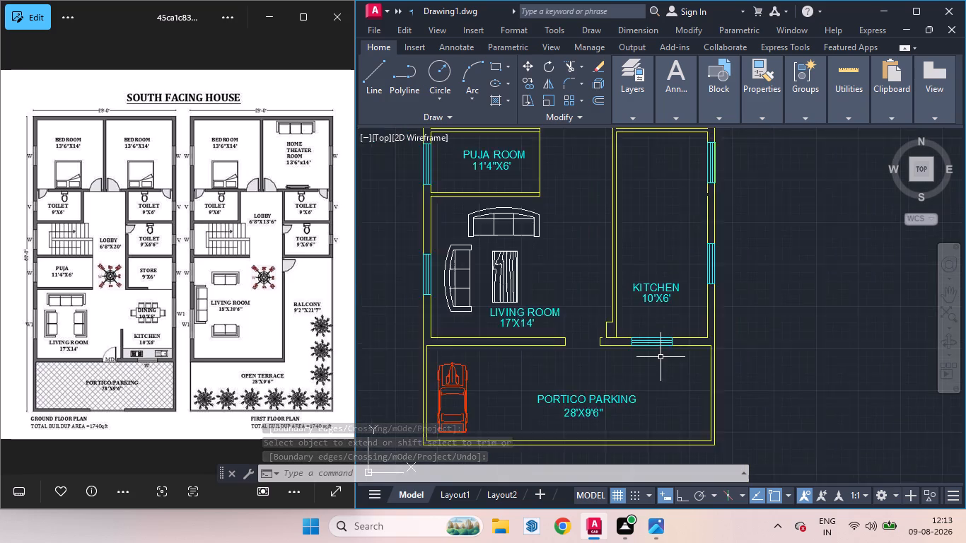
Extend both lines of the copied living room's south wall east across the former entrance door opening.
scroll(661, 357, down, 1)
scroll(603, 351, up, 2)
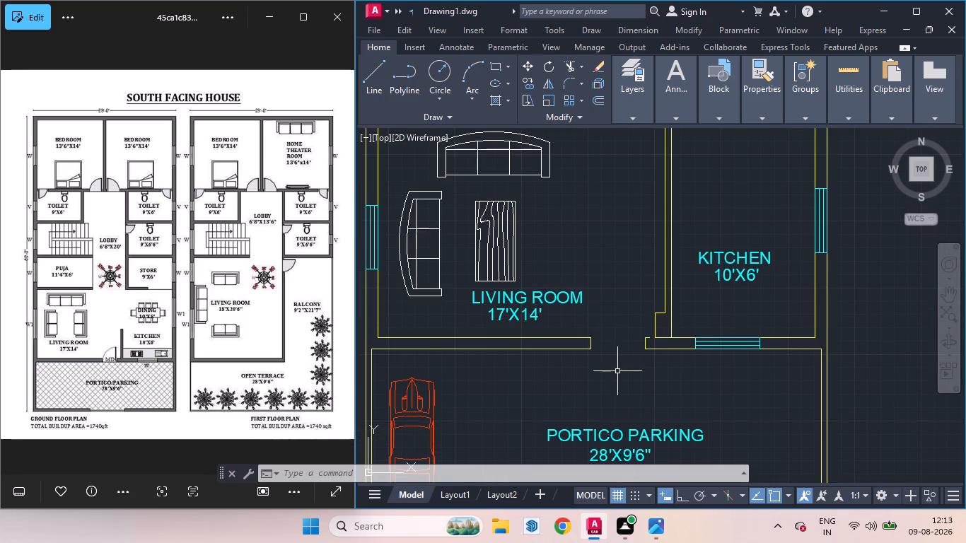
key(e)
key(x)
key(Return)
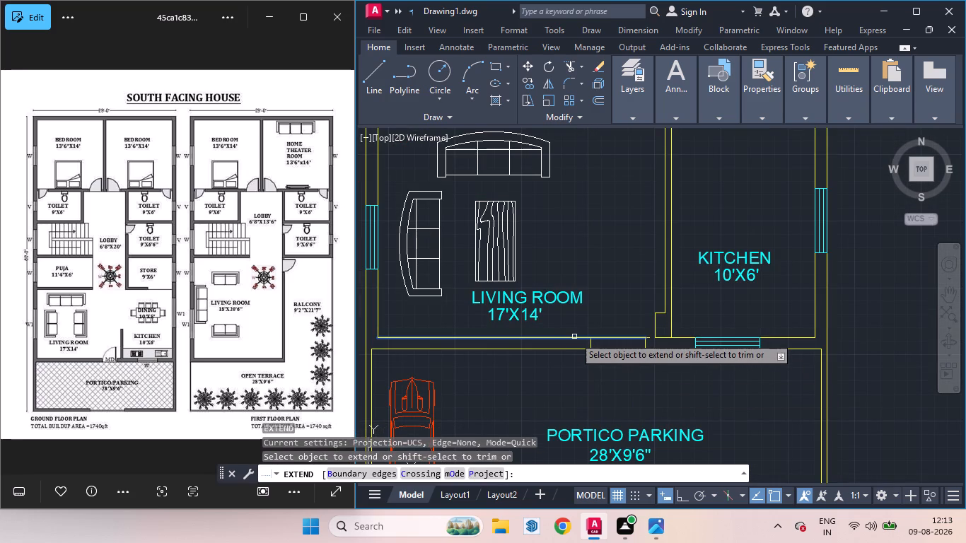
click(576, 337)
click(574, 349)
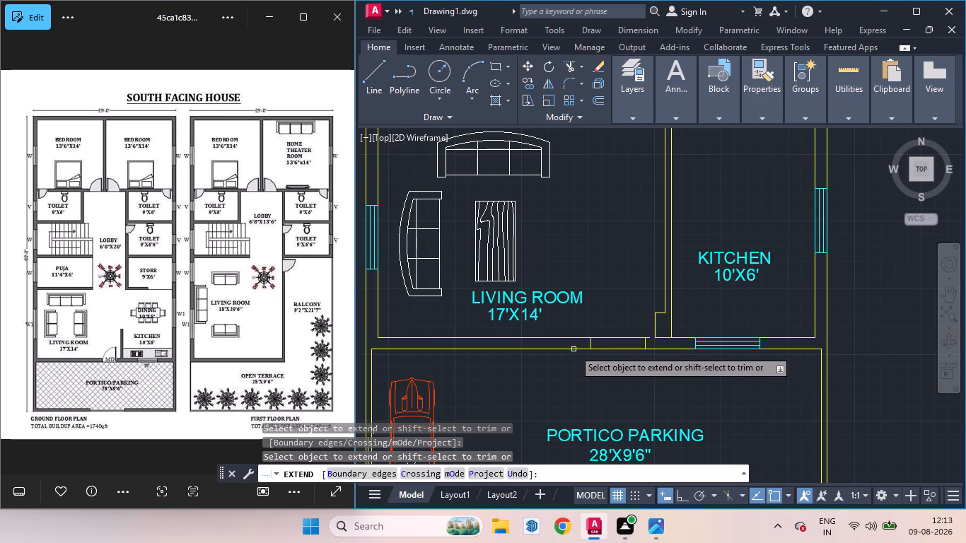
Extend the kitchen's west wall lines south to the south wall and close the gap in that wall's inner line.
scroll(670, 375, down, 1)
scroll(675, 362, up, 2)
click(665, 331)
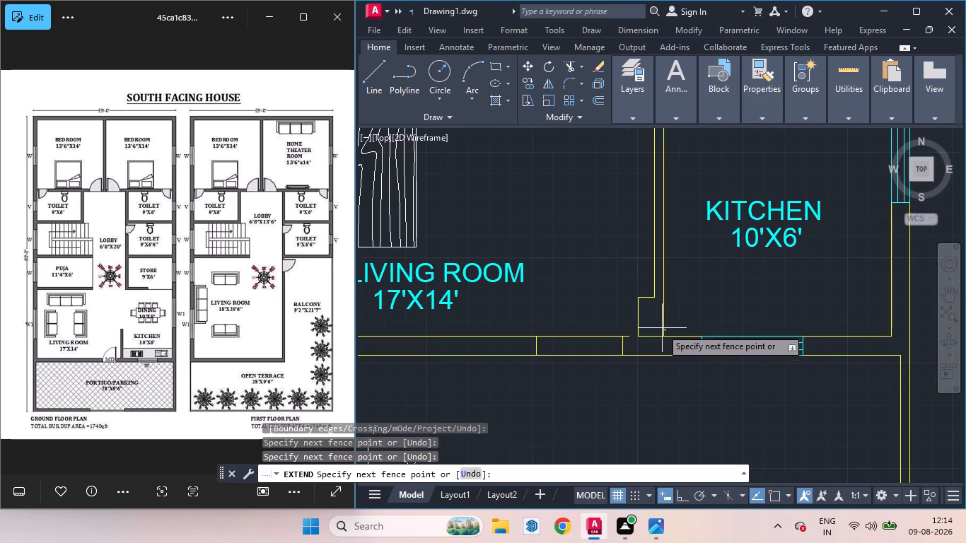
click(661, 327)
scroll(681, 325, down, 1)
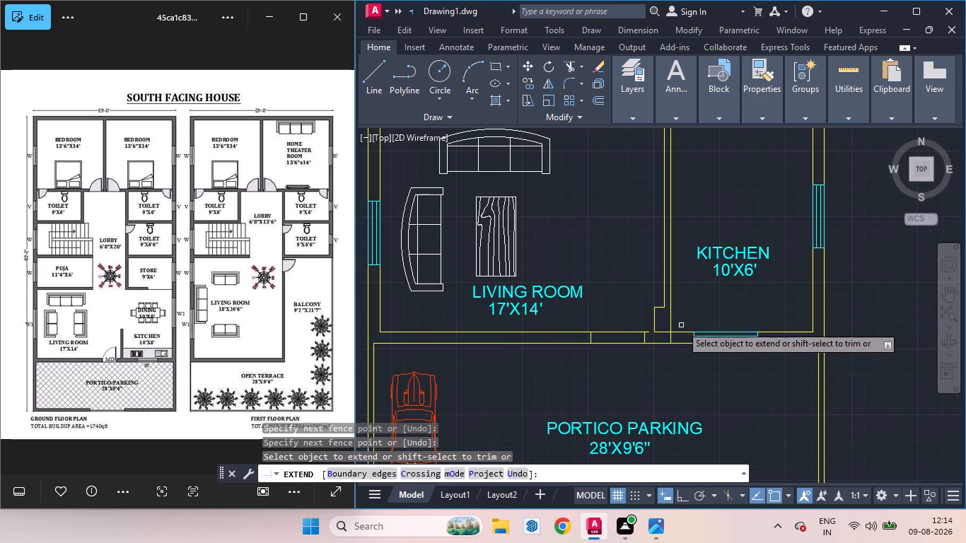
click(629, 332)
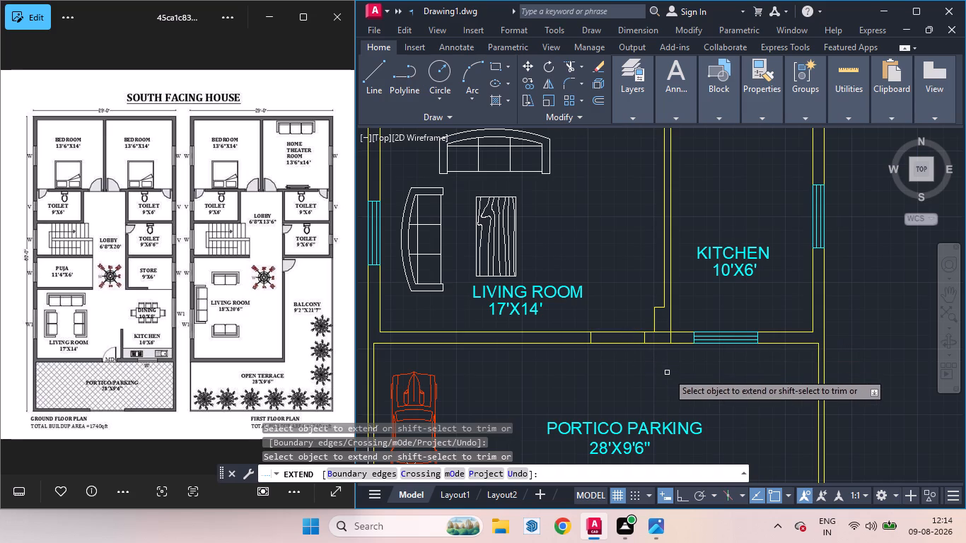
scroll(668, 370, down, 1)
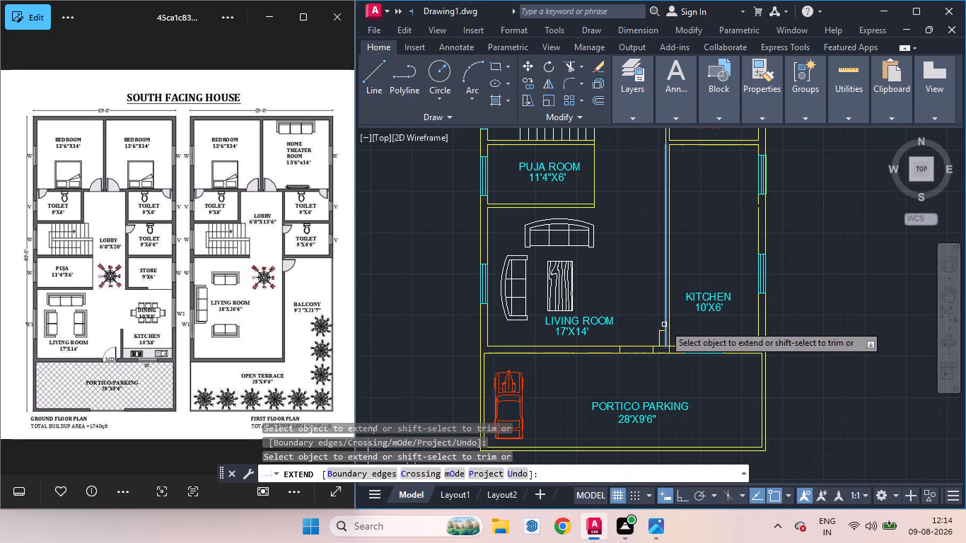
click(664, 325)
scroll(656, 378, down, 1)
scroll(658, 366, up, 3)
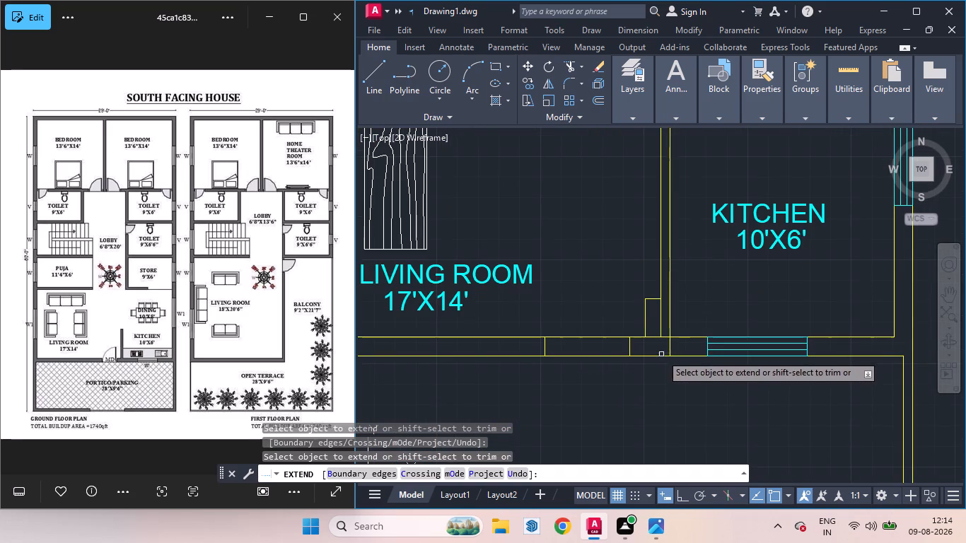
key(space)
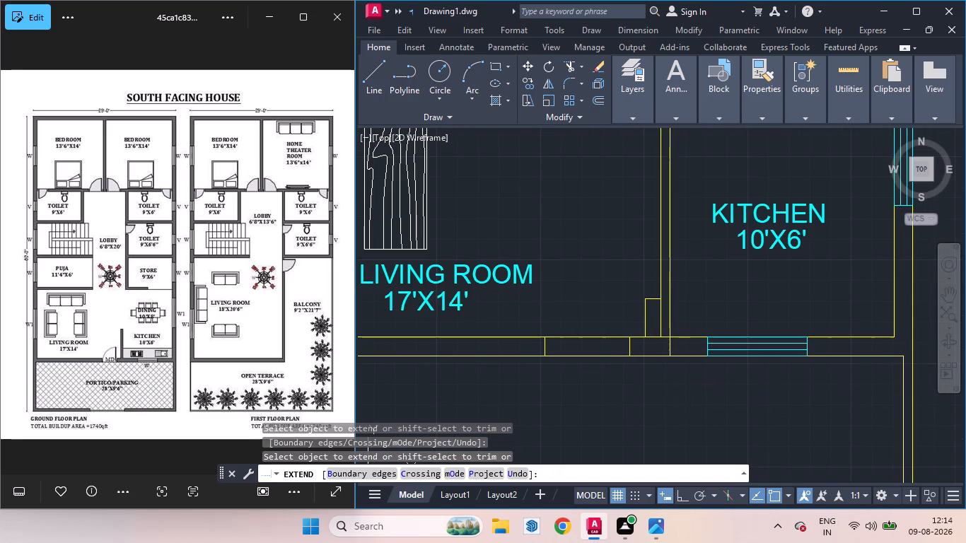
Delete the two short stub lines beside the foot of the kitchen's west wall.
click(649, 299)
click(647, 317)
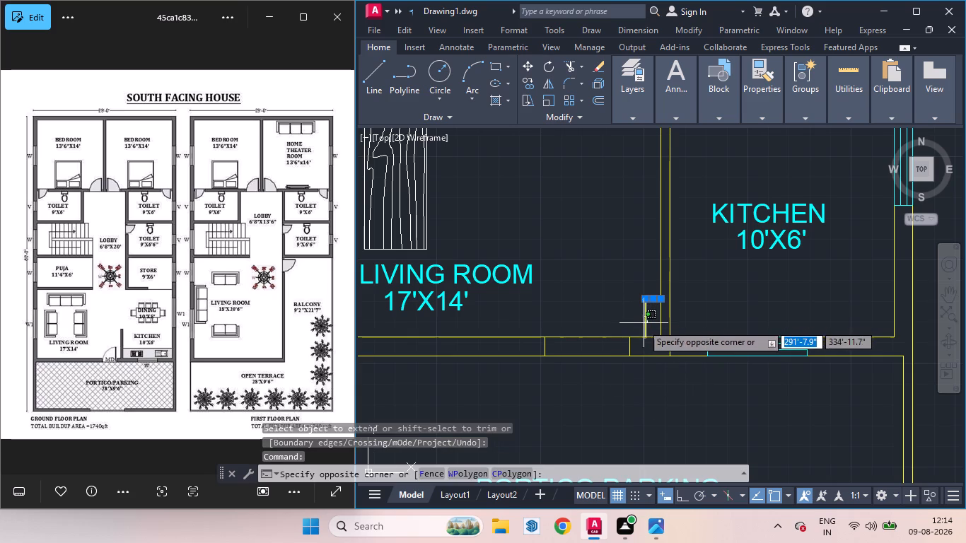
click(645, 320)
key(Delete)
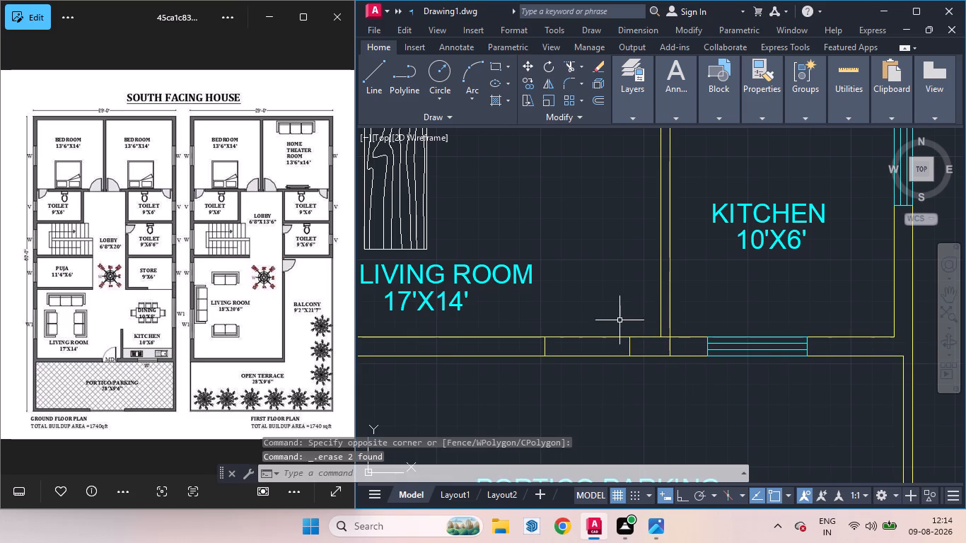
Delete the two door jamb lines left in the living room's south wall.
scroll(639, 358, up, 2)
click(612, 329)
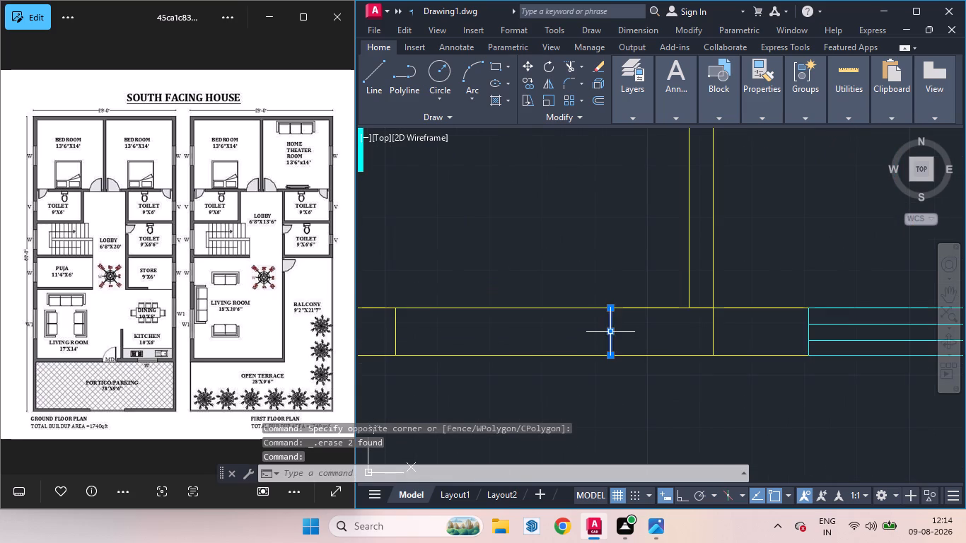
scroll(672, 345, down, 2)
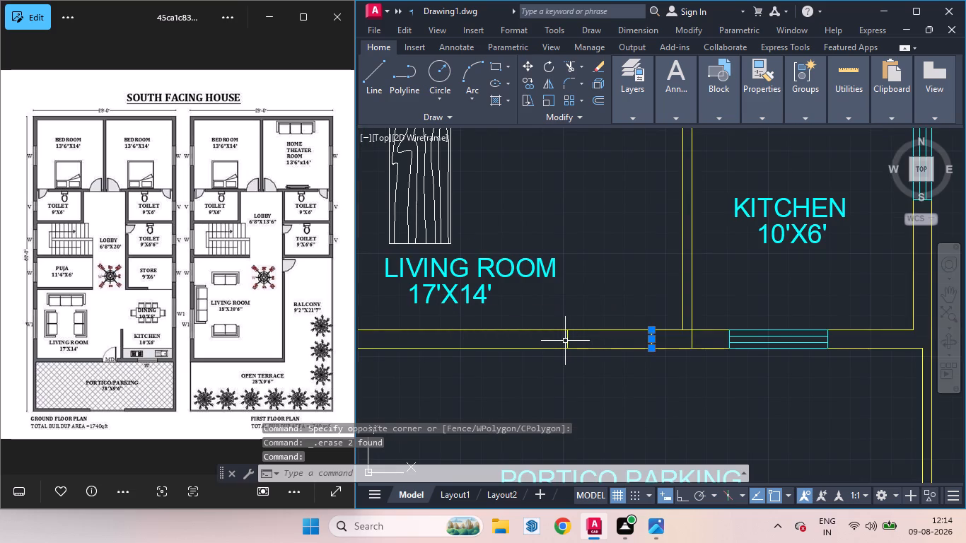
click(567, 341)
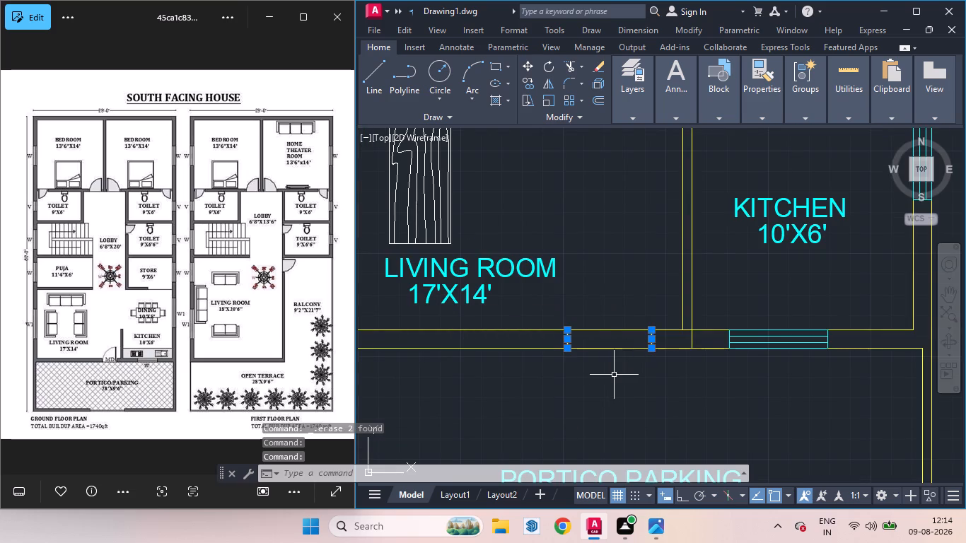
key(Delete)
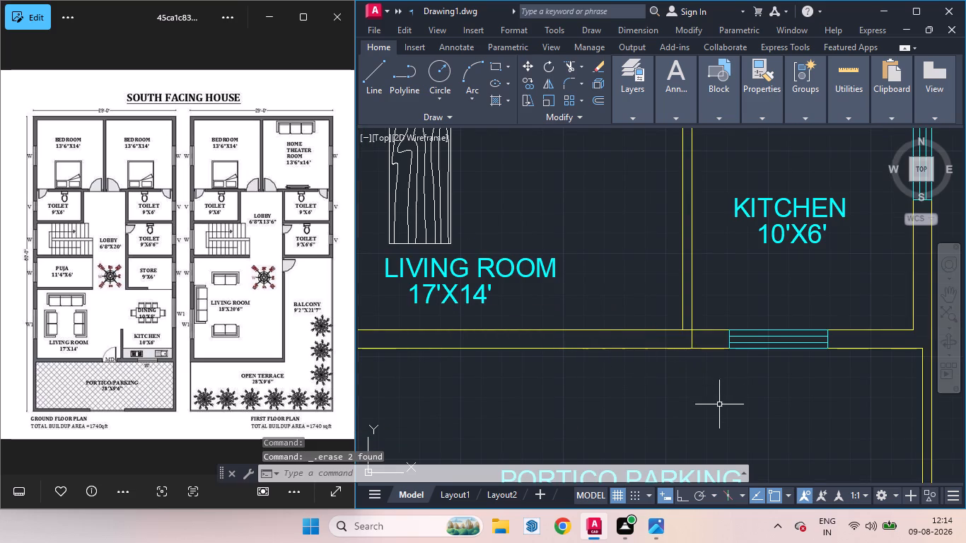
Delete the kitchen's south wall lines together with the window in that wall.
scroll(718, 405, down, 3)
scroll(757, 399, up, 3)
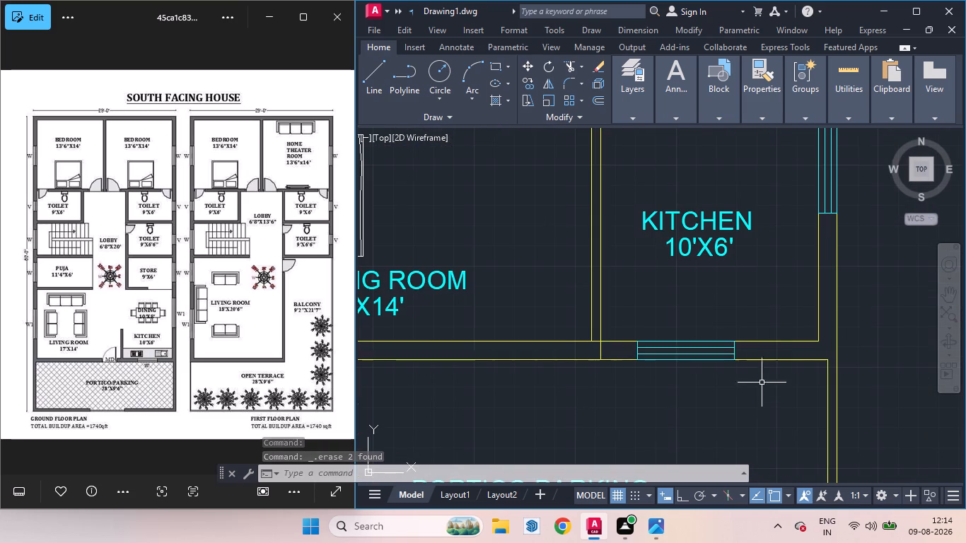
drag(752, 314, 640, 324)
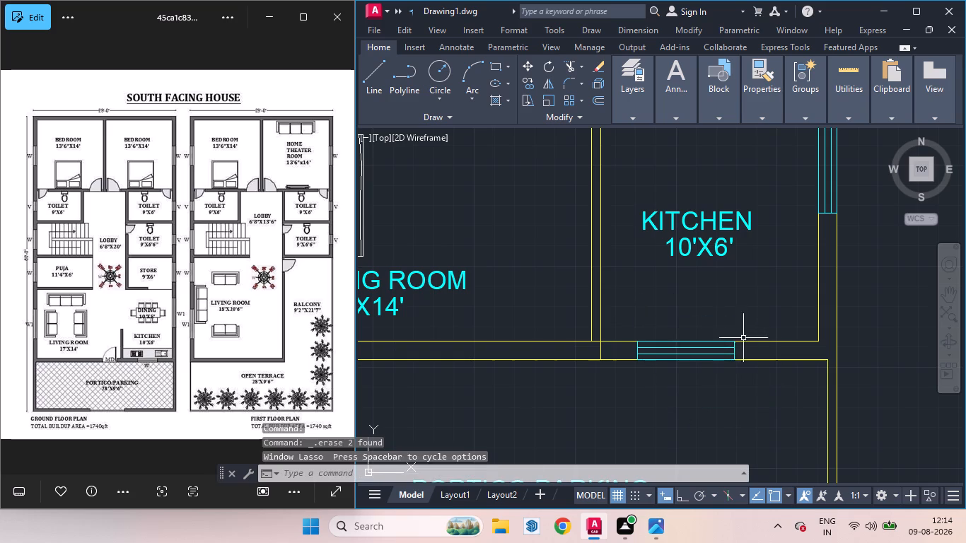
click(756, 341)
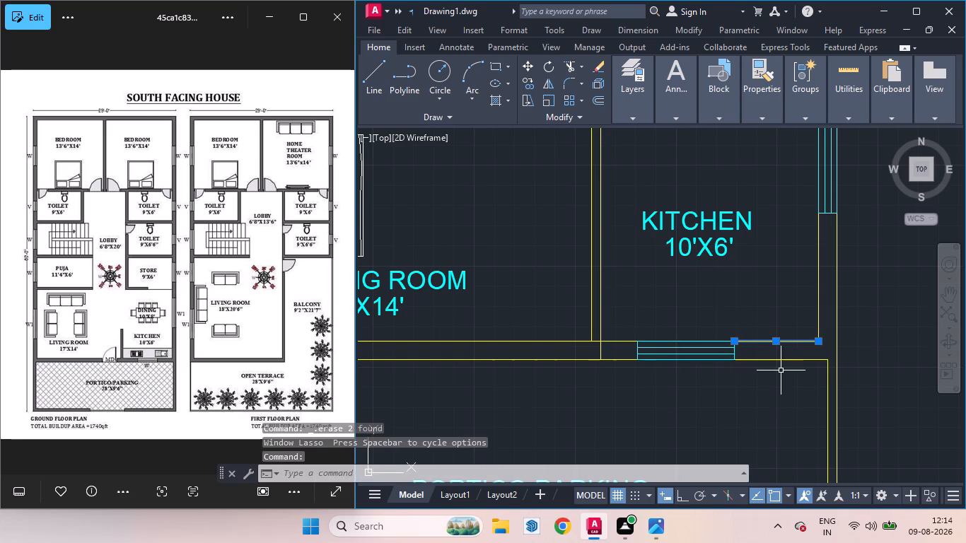
scroll(741, 383, down, 1)
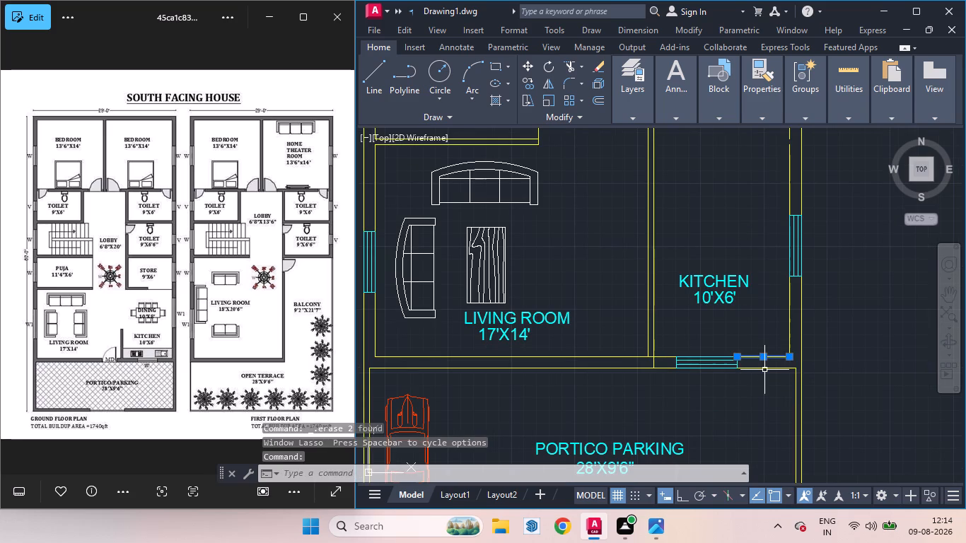
click(762, 370)
click(710, 363)
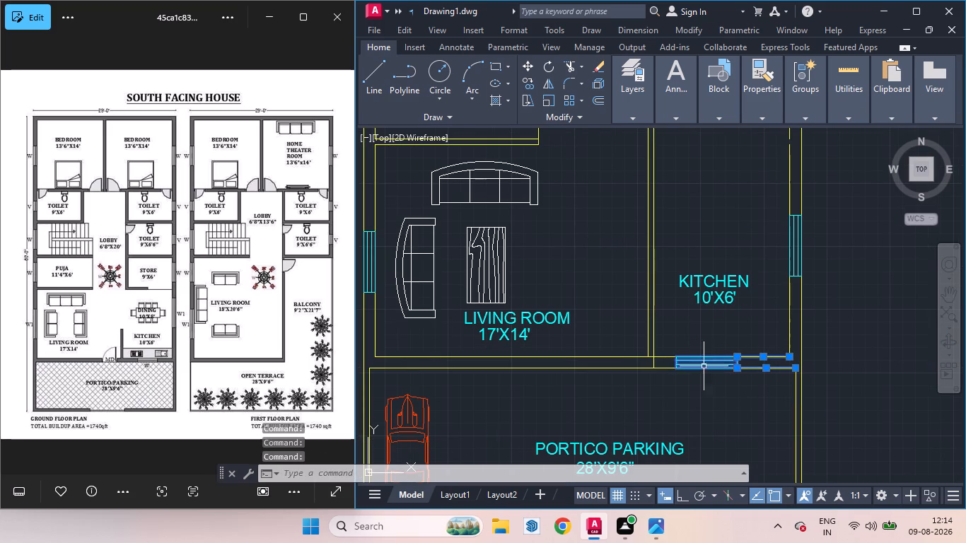
click(674, 357)
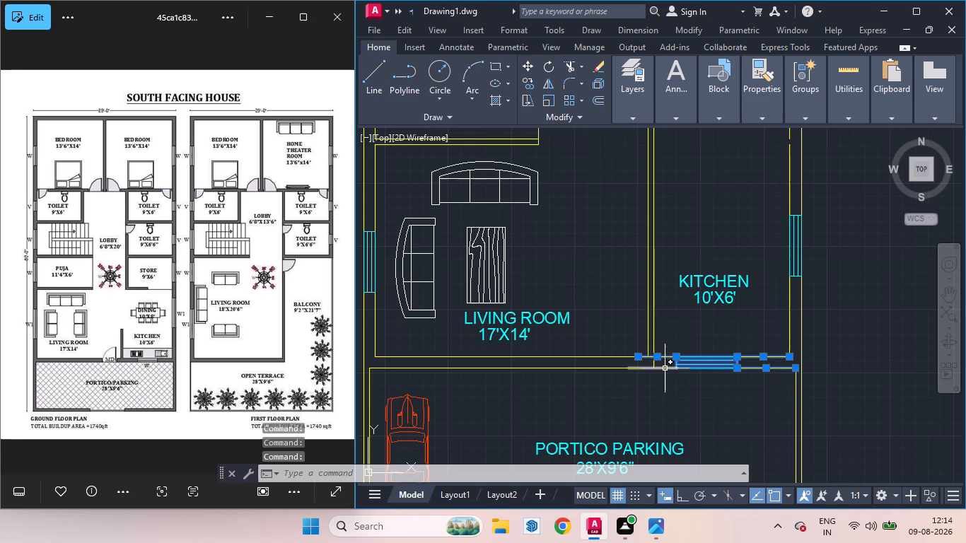
click(665, 368)
key(Delete)
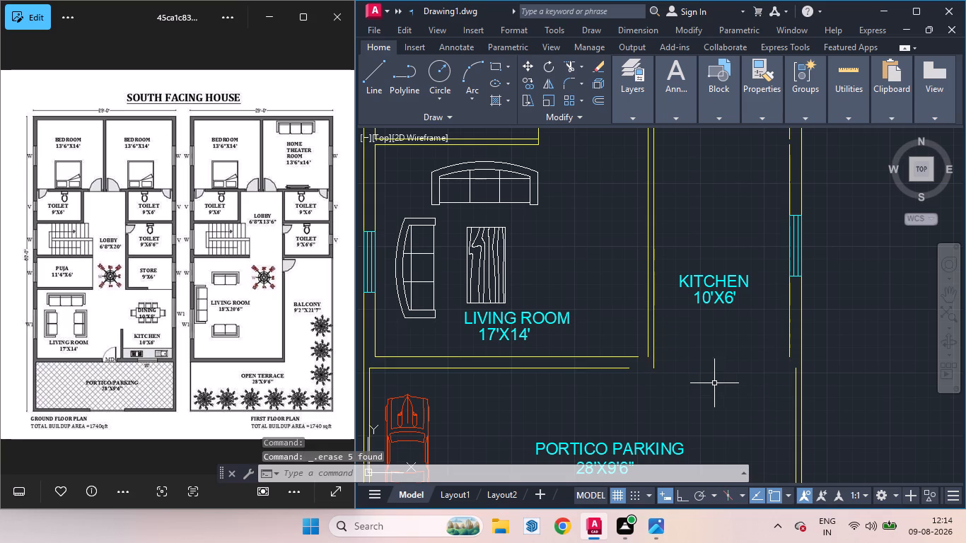
Extend both lines of the living room's south wall to the kitchen's west wall lines, closing the corner.
scroll(682, 383, down, 1)
scroll(663, 380, up, 3)
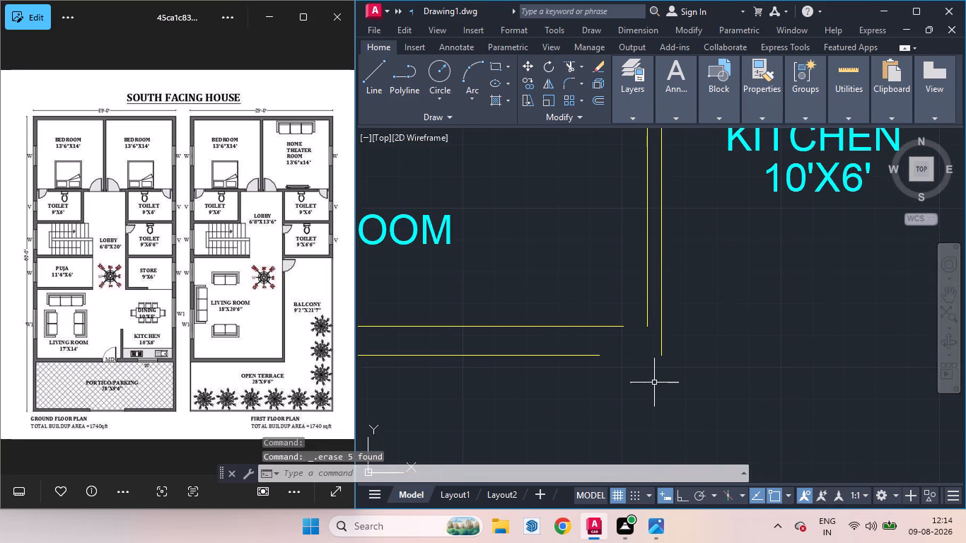
key(e)
key(x)
key(Return)
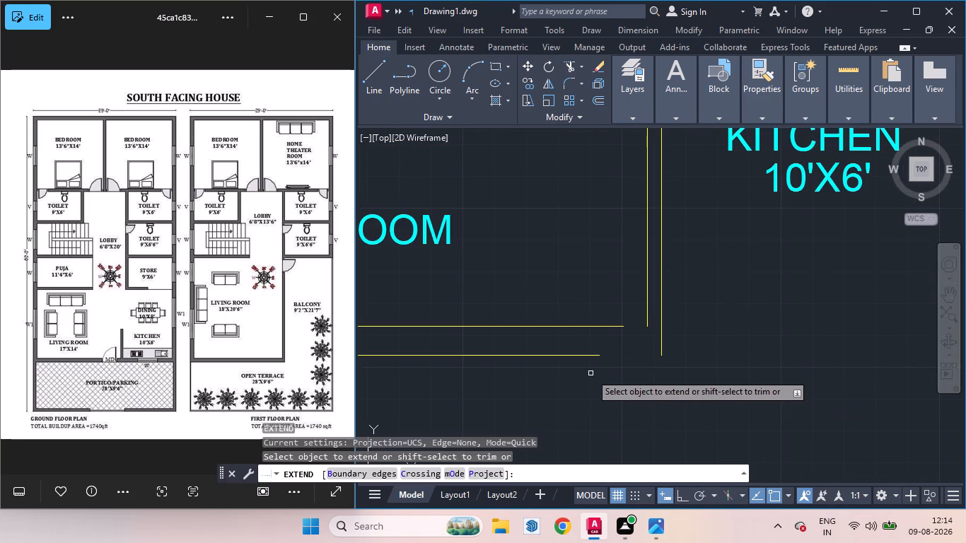
click(581, 357)
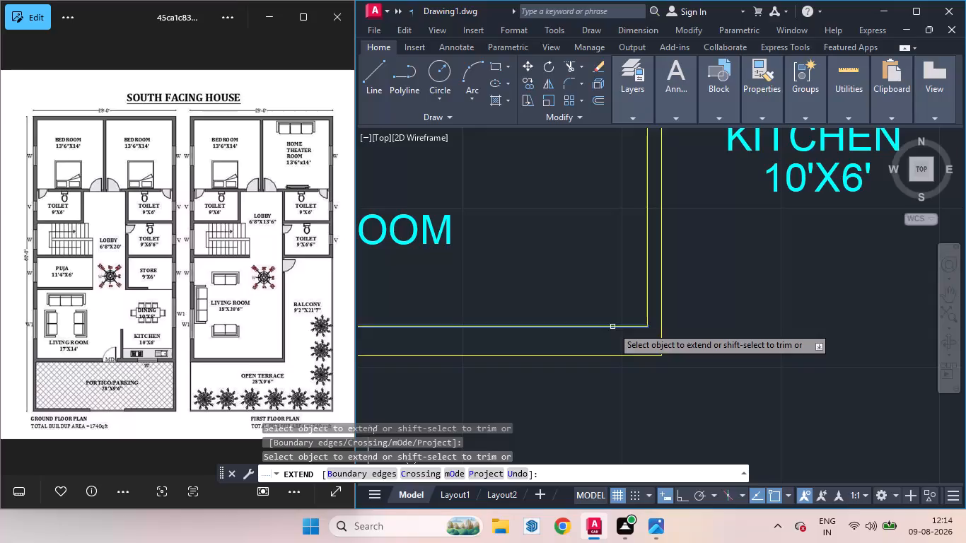
click(612, 327)
scroll(733, 371, down, 5)
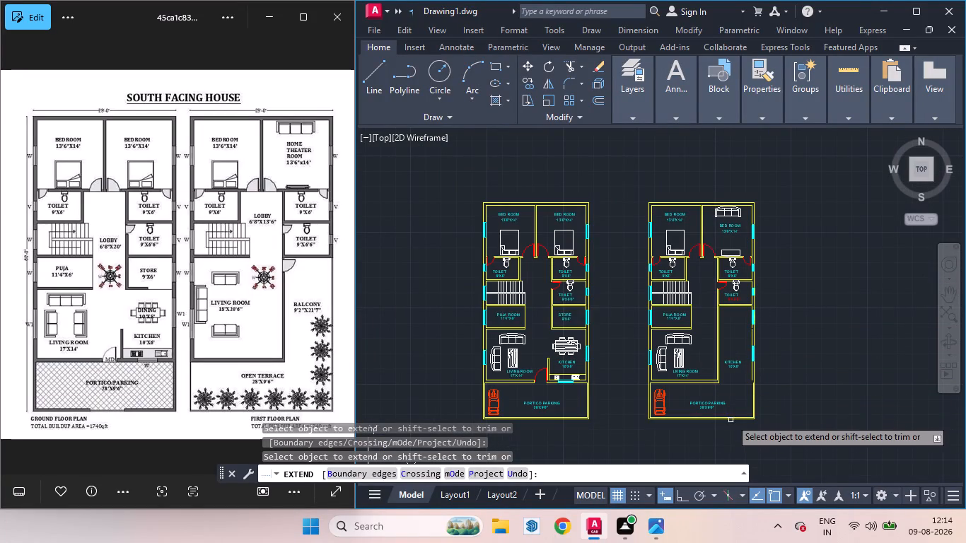
scroll(752, 412, up, 1)
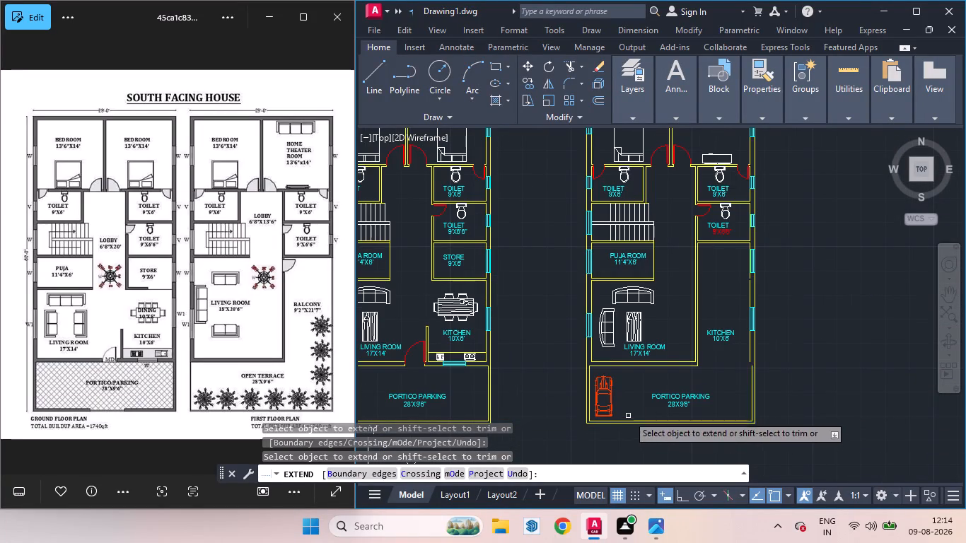
key(space)
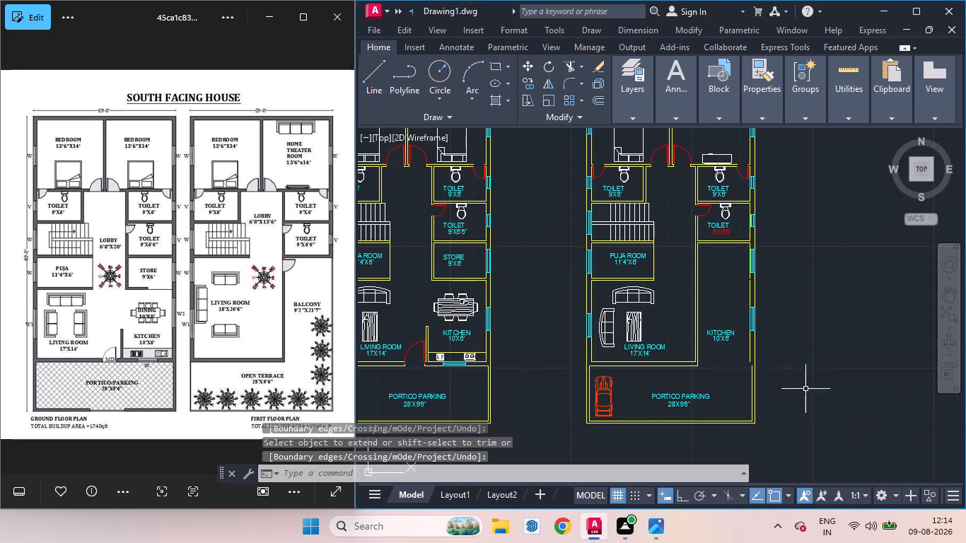
Extend the outer line of the lower east toilet's south wall to the outer line of the house's east wall.
scroll(800, 392, up, 1)
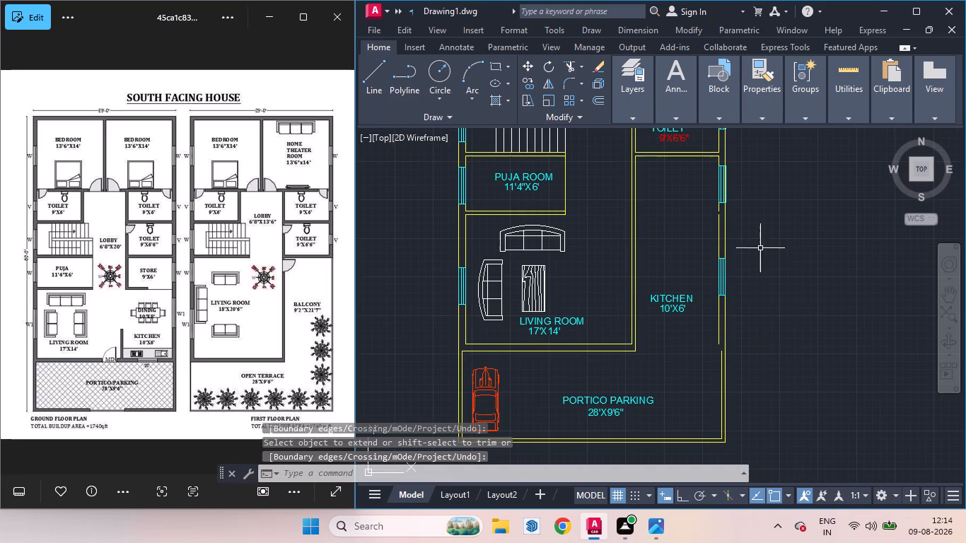
scroll(763, 262, down, 2)
scroll(735, 198, up, 1)
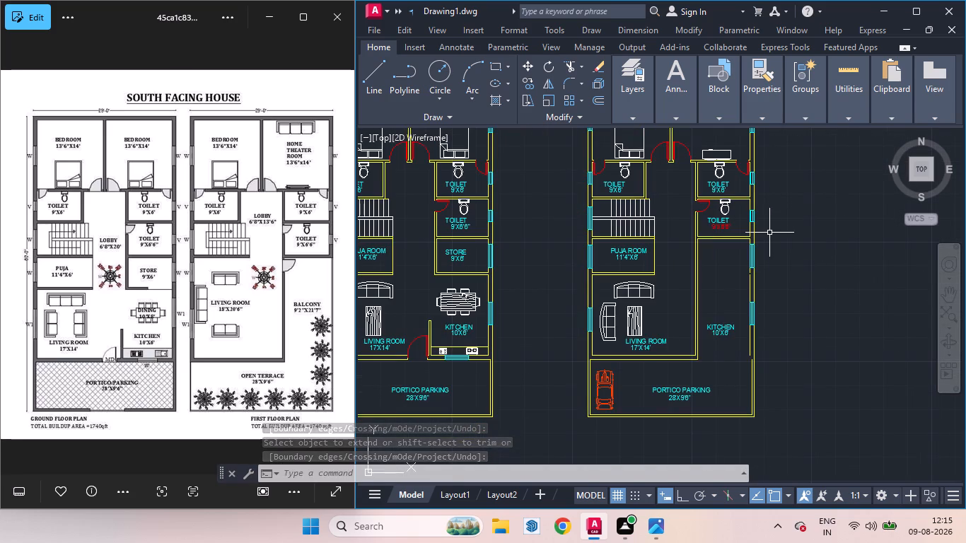
scroll(769, 233, up, 1)
key(e)
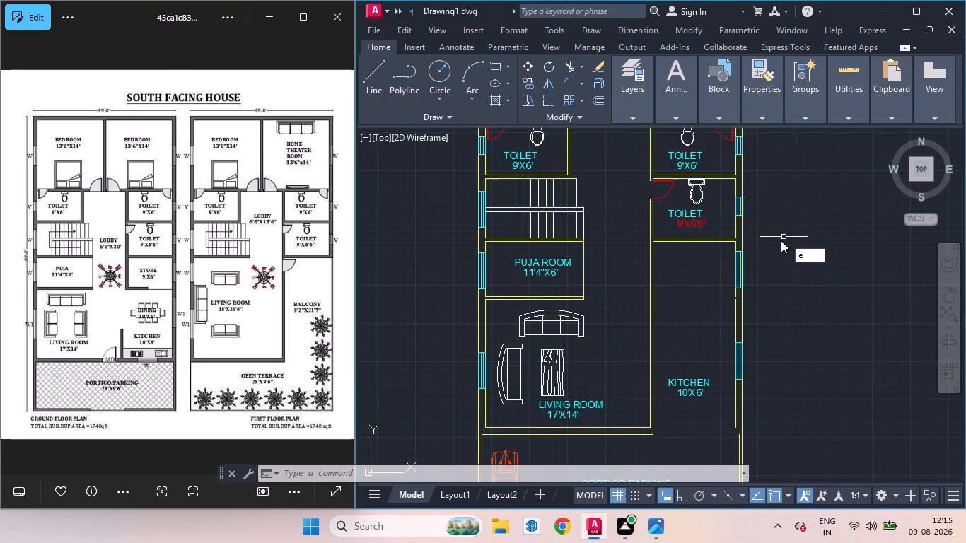
key(x)
key(Return)
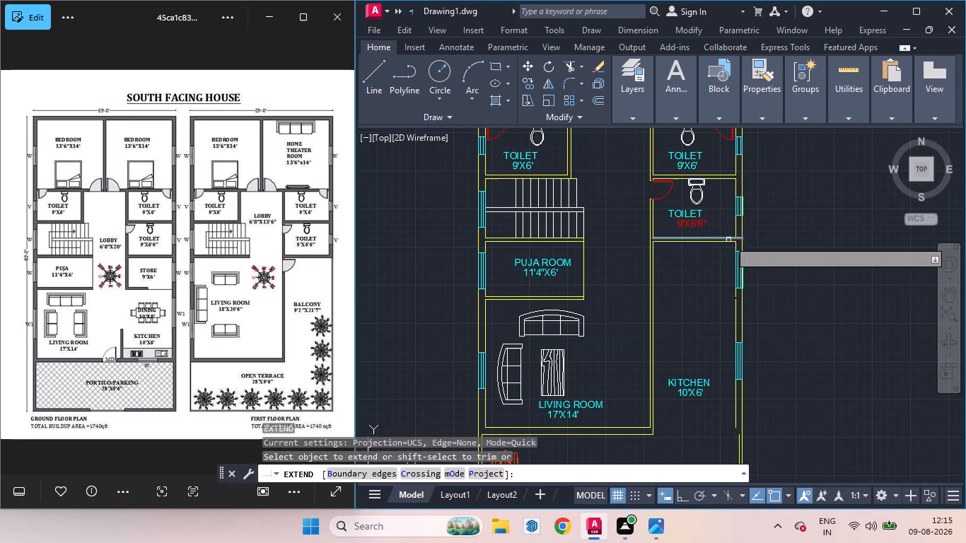
click(723, 243)
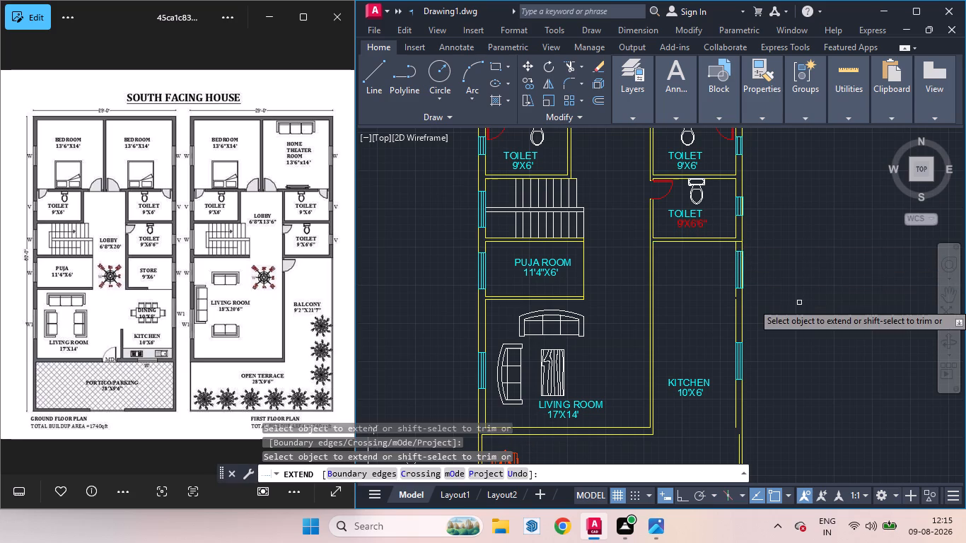
key(space)
Delete the two windows and the broken inner wall lines along the kitchen's east wall in the duplicated plan.
scroll(760, 271, up, 2)
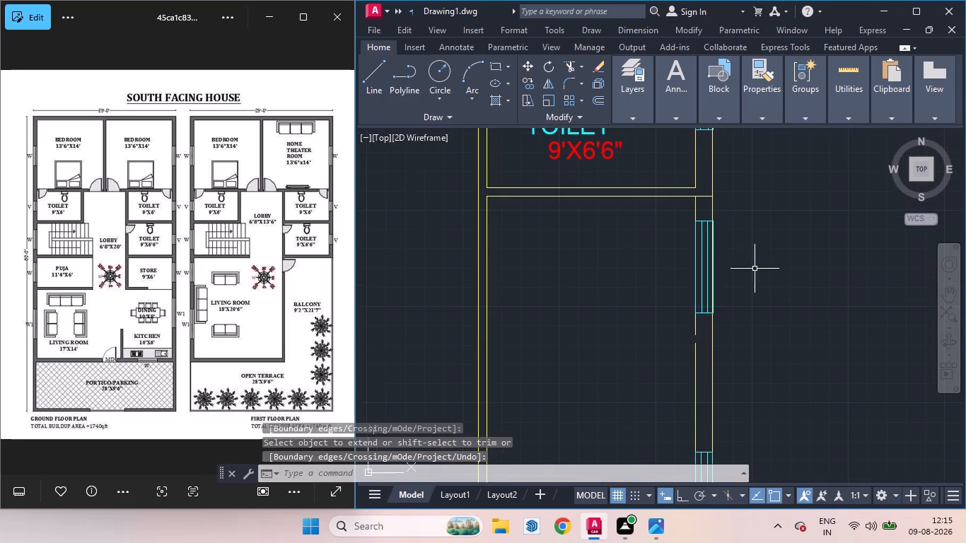
click(702, 264)
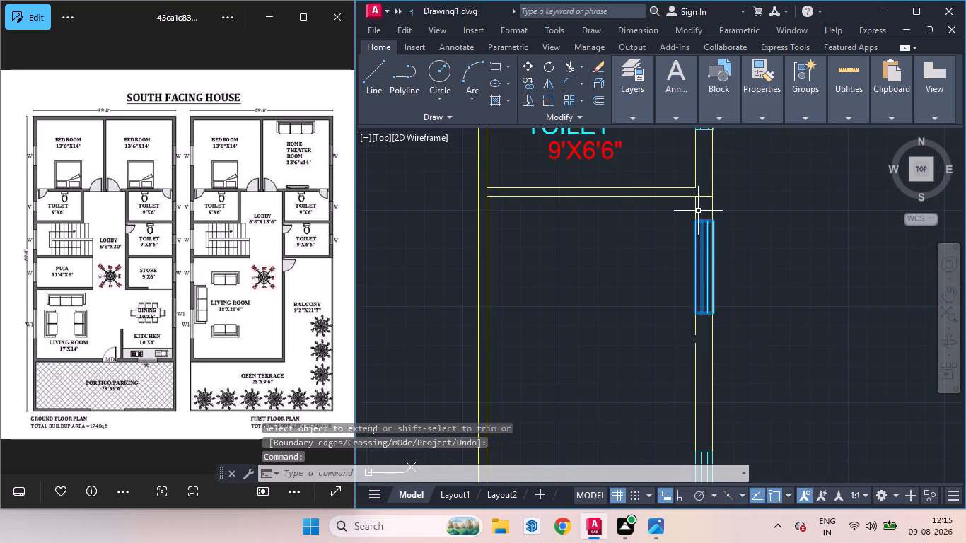
click(695, 211)
click(696, 350)
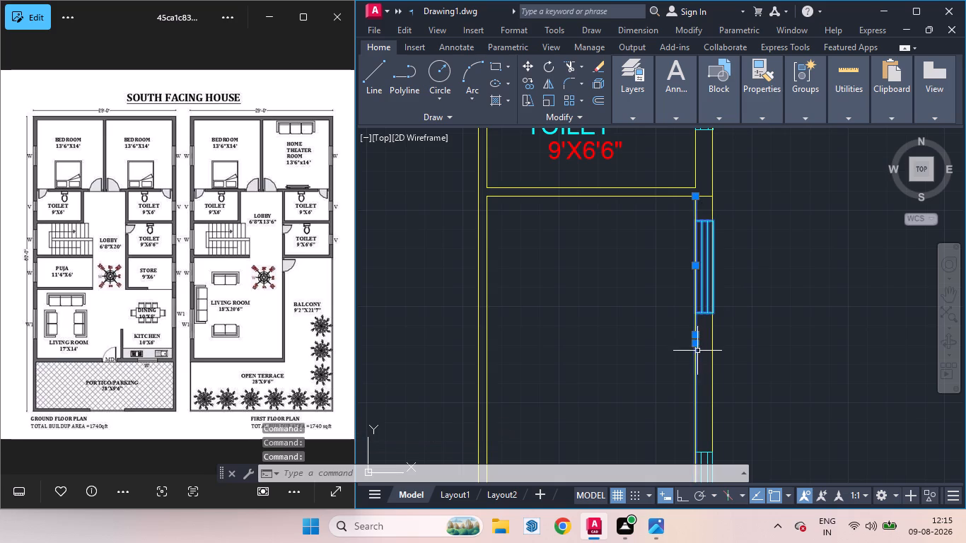
scroll(745, 310, down, 3)
scroll(874, 312, down, 1)
scroll(874, 313, up, 1)
scroll(875, 315, down, 2)
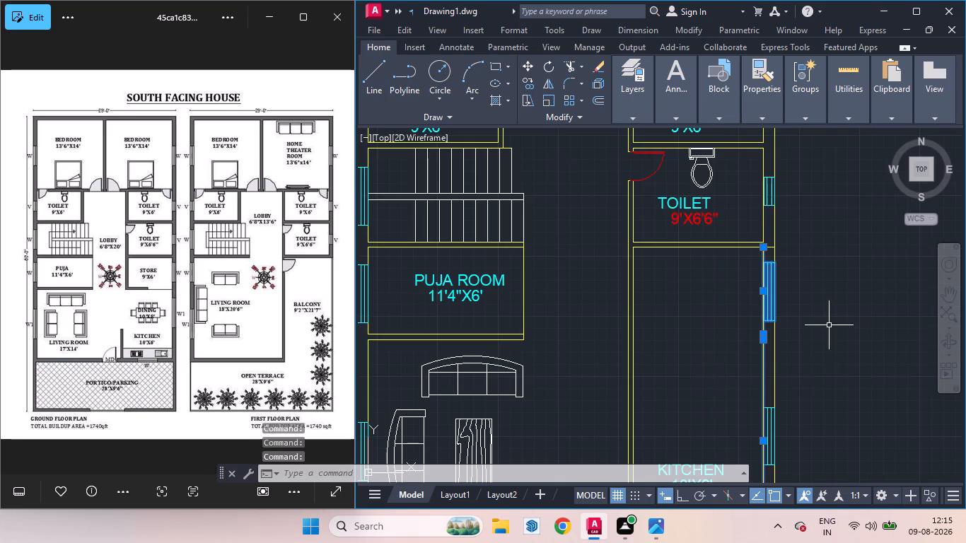
scroll(825, 326, down, 2)
scroll(803, 409, up, 3)
click(793, 273)
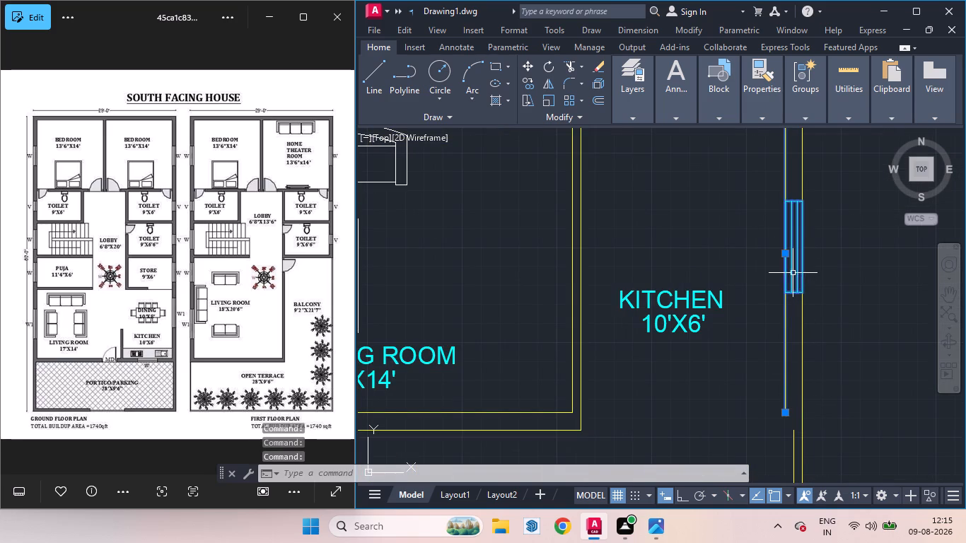
key(Delete)
Extend the outer line of the living room's south wall west to the outer line of the house's west wall.
scroll(694, 337, down, 3)
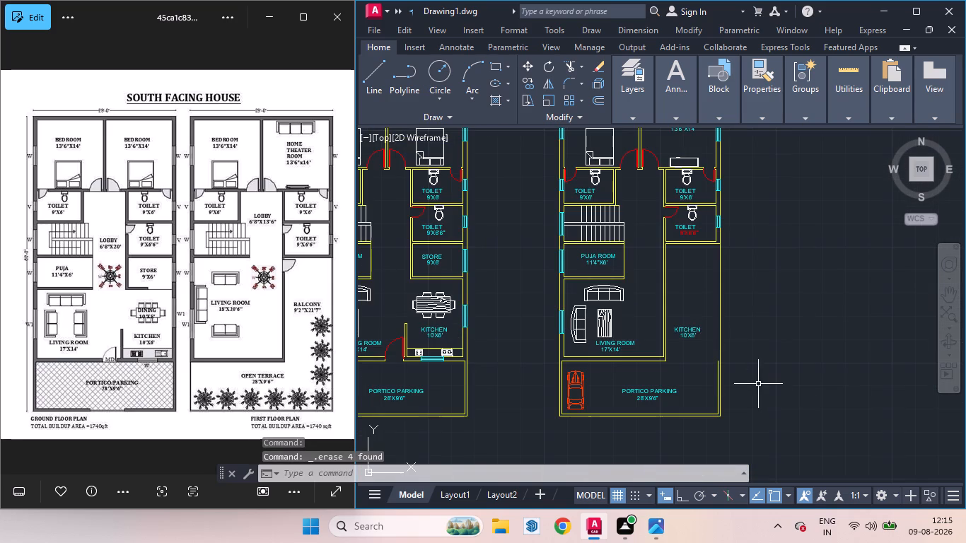
scroll(737, 450, up, 2)
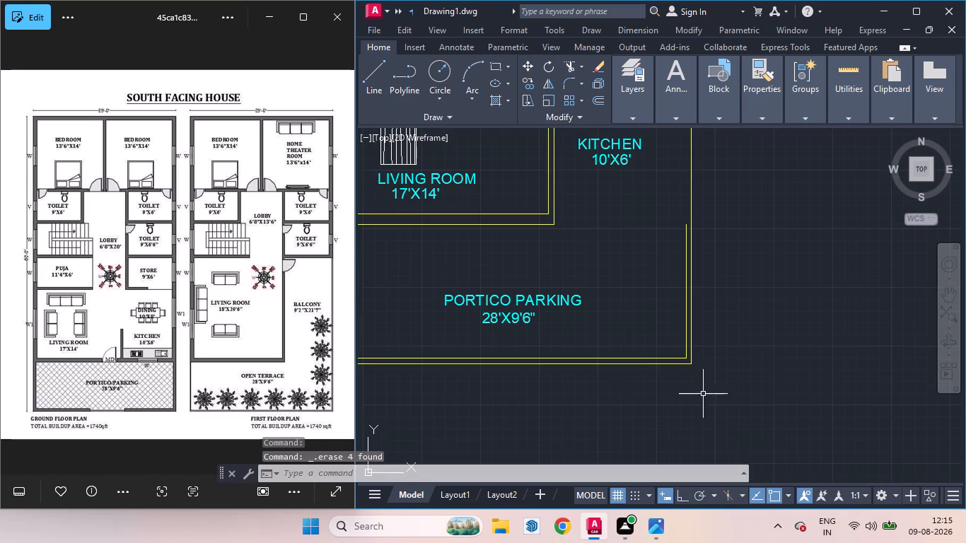
scroll(812, 391, down, 1)
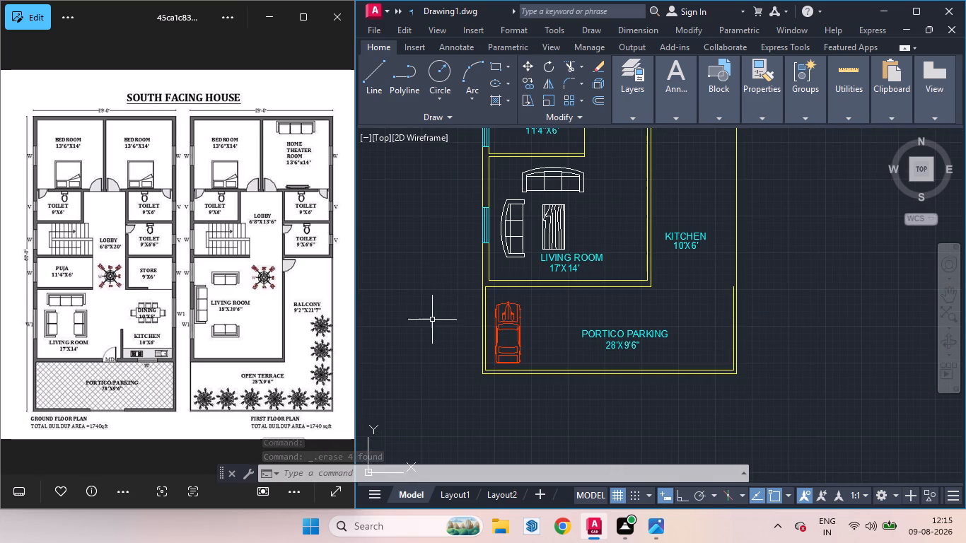
scroll(446, 300, up, 2)
key(e)
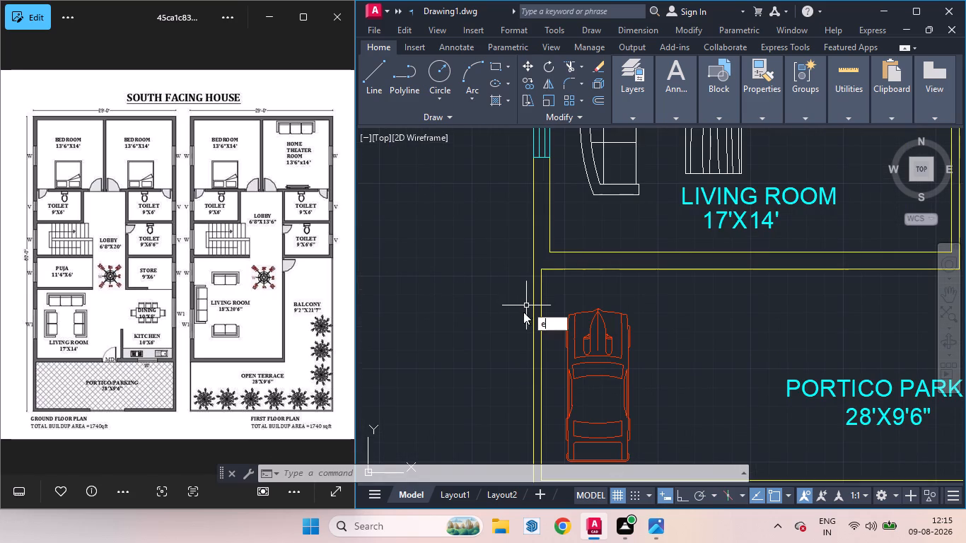
key(x)
key(shift+Return)
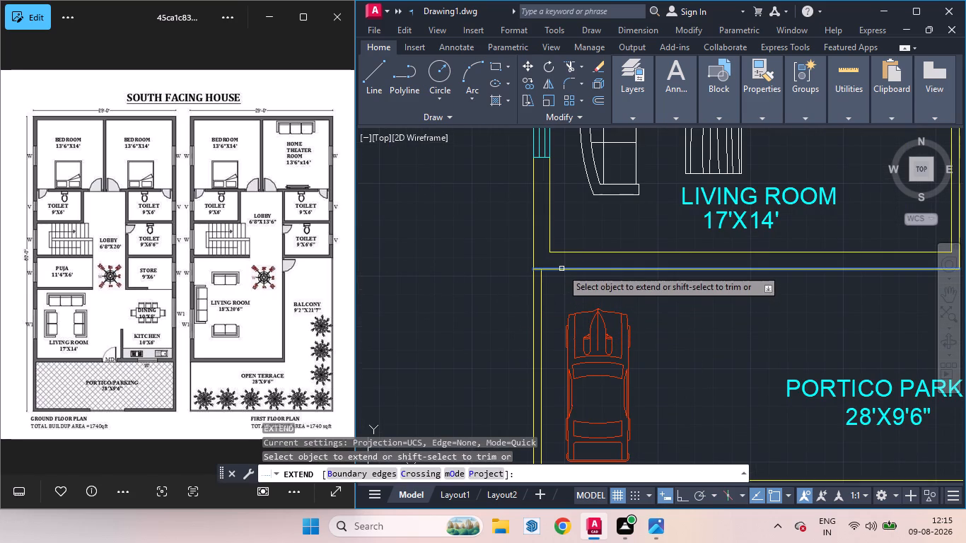
click(561, 269)
scroll(466, 328, down, 2)
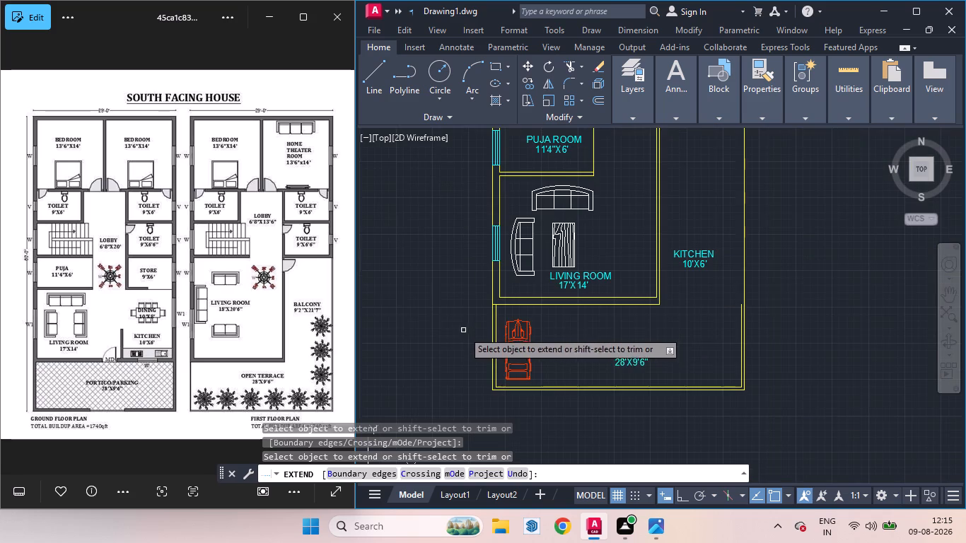
key(space)
Delete the car from the duplicated plan's portico.
scroll(504, 341, up, 3)
click(520, 336)
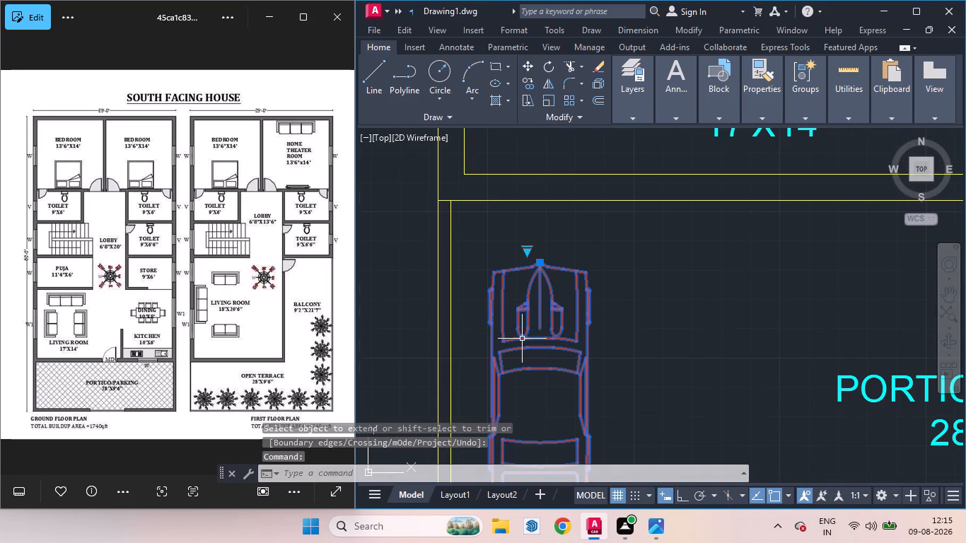
key(Delete)
Delete the inner lines of the portico's east, south and west walls, keeping only the outer outline.
scroll(596, 304, down, 3)
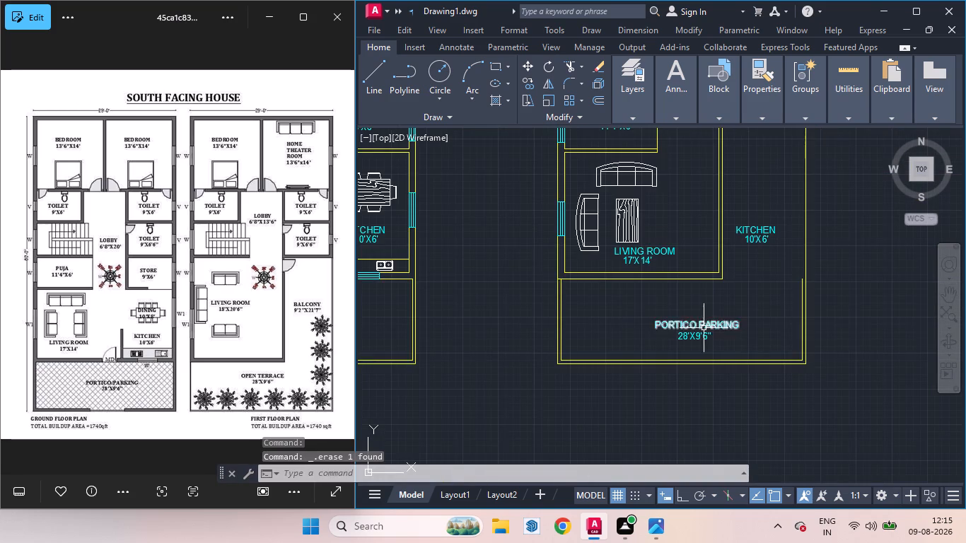
scroll(801, 344, up, 3)
click(785, 340)
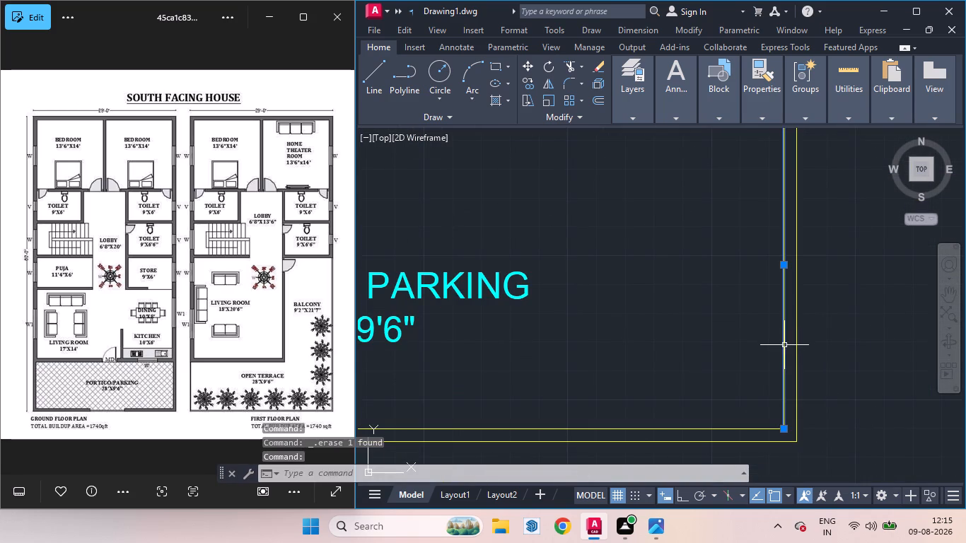
key(Delete)
click(759, 430)
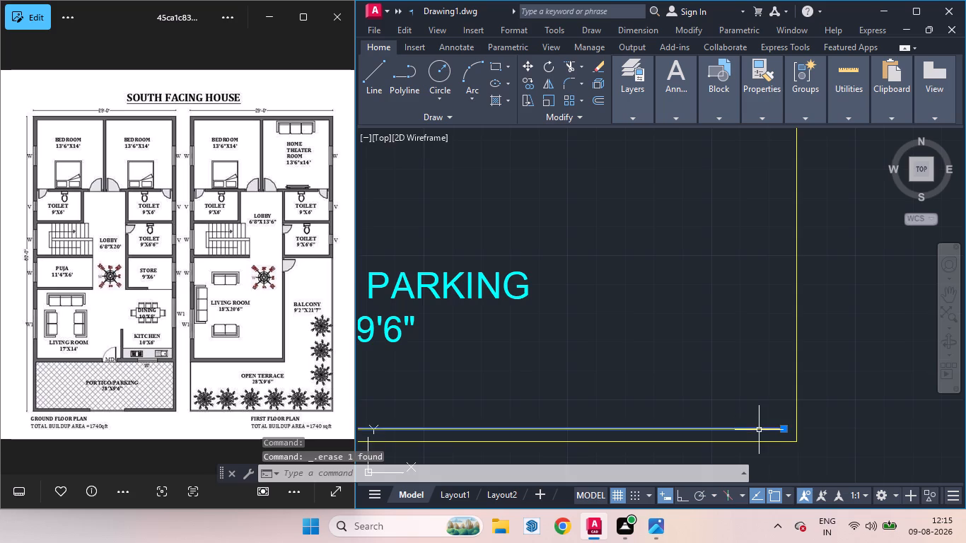
scroll(900, 373, down, 3)
key(Delete)
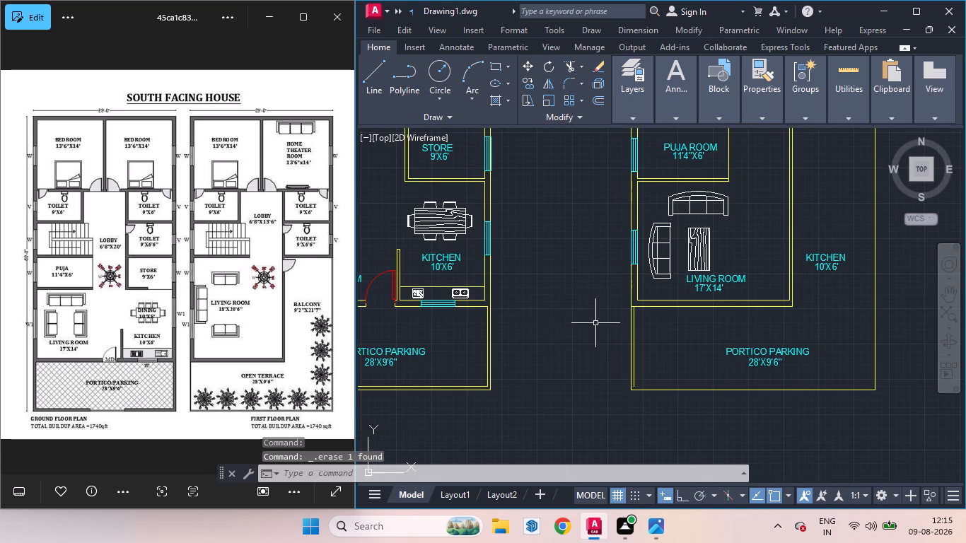
scroll(648, 322, up, 3)
click(574, 325)
key(Delete)
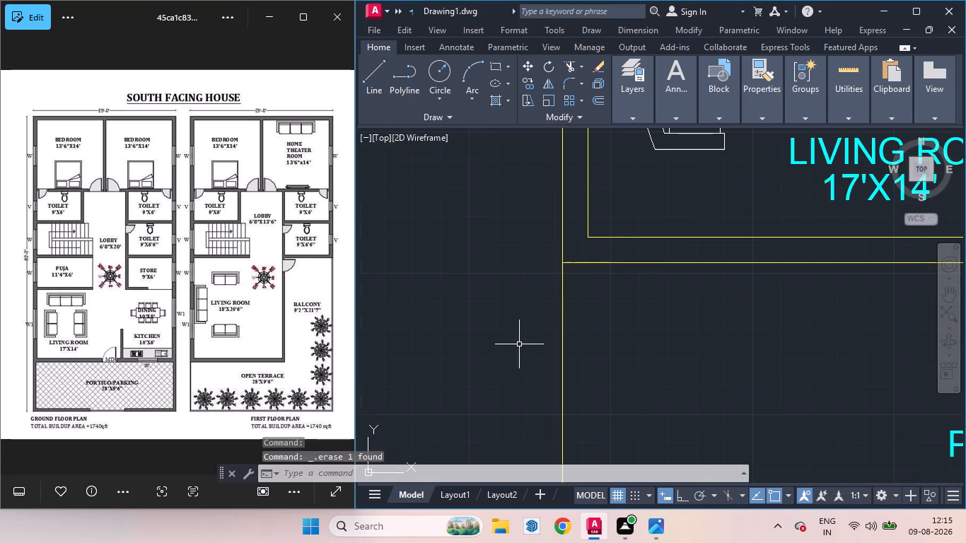
Compare the duplicated plan's rooms and walls with the reference first floor plan to determine the remaining changes.
scroll(518, 350, down, 3)
scroll(767, 351, down, 1)
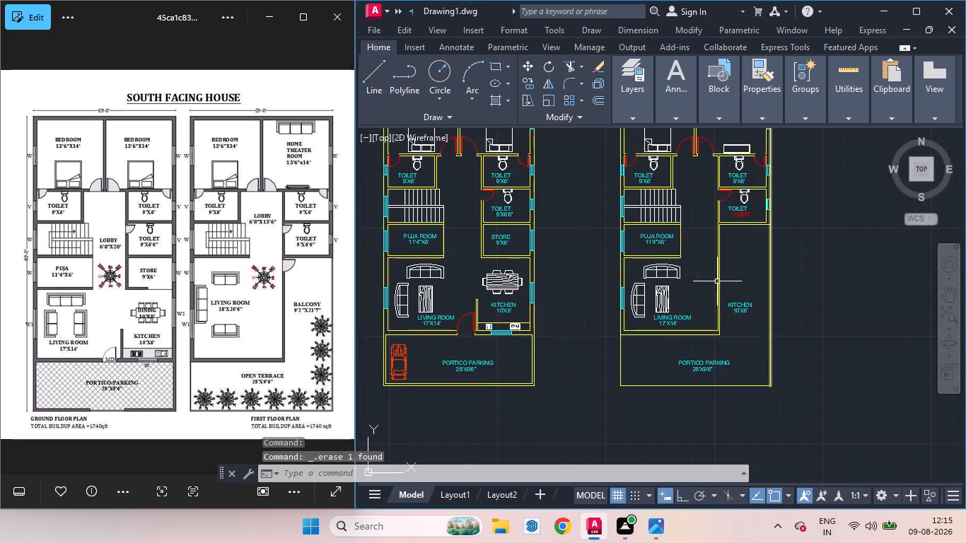
scroll(708, 291, down, 1)
scroll(718, 153, up, 2)
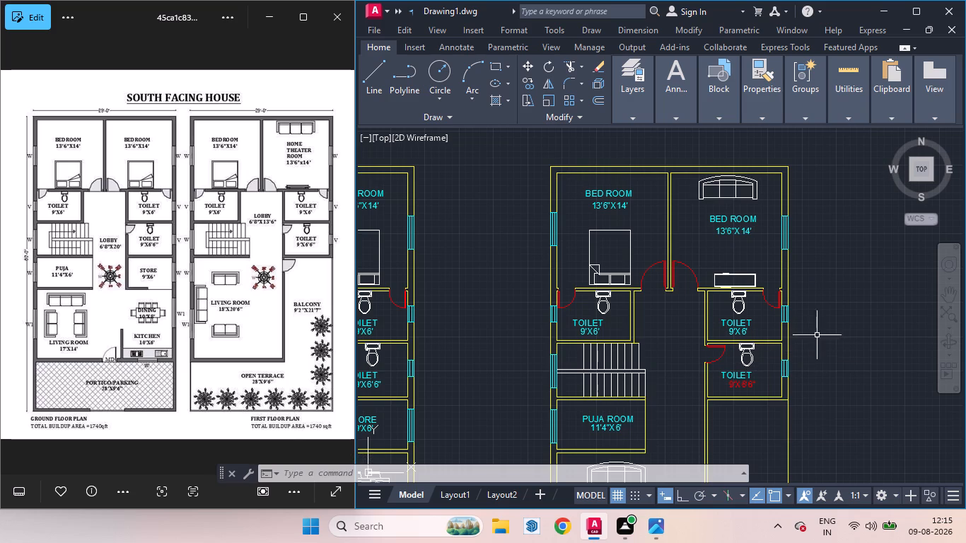
scroll(815, 293, down, 1)
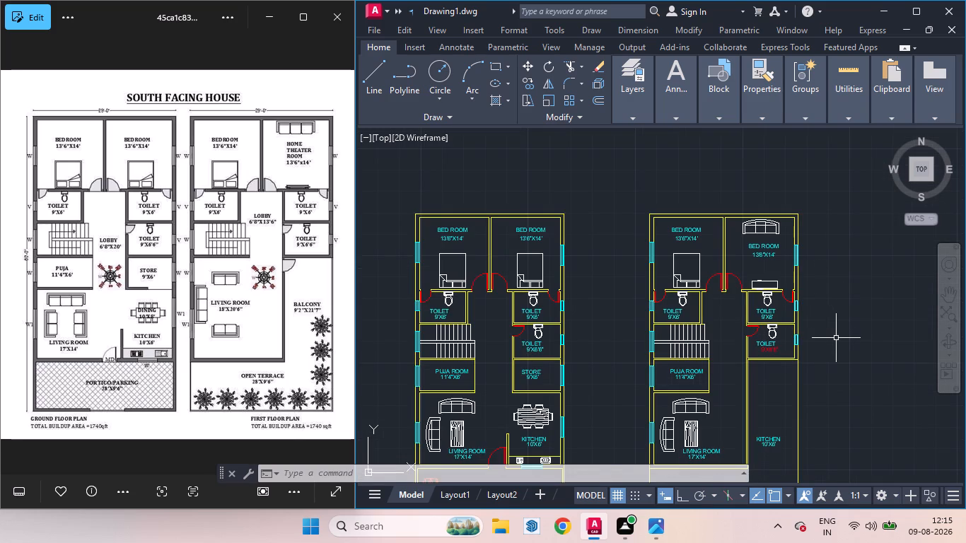
scroll(837, 339, up, 1)
scroll(844, 364, down, 2)
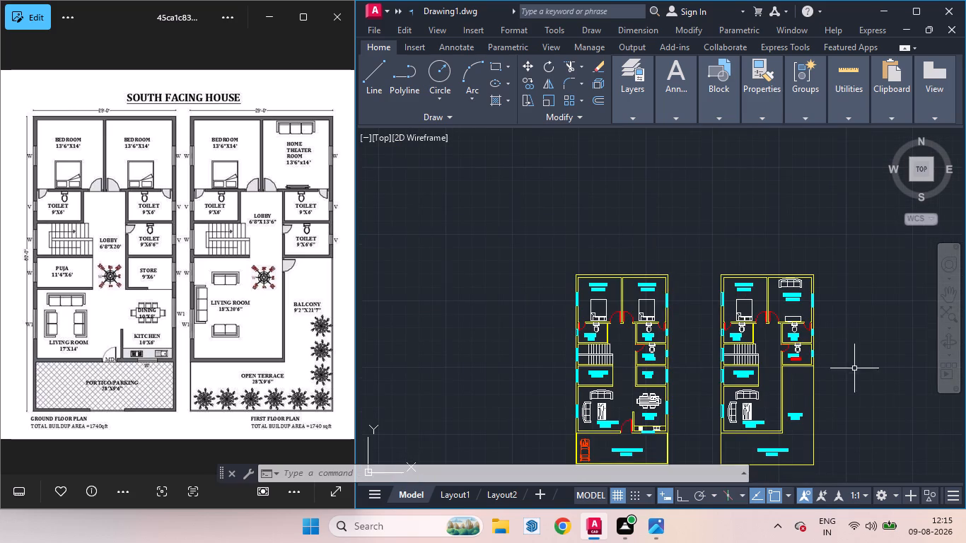
scroll(834, 396, up, 1)
scroll(836, 358, down, 1)
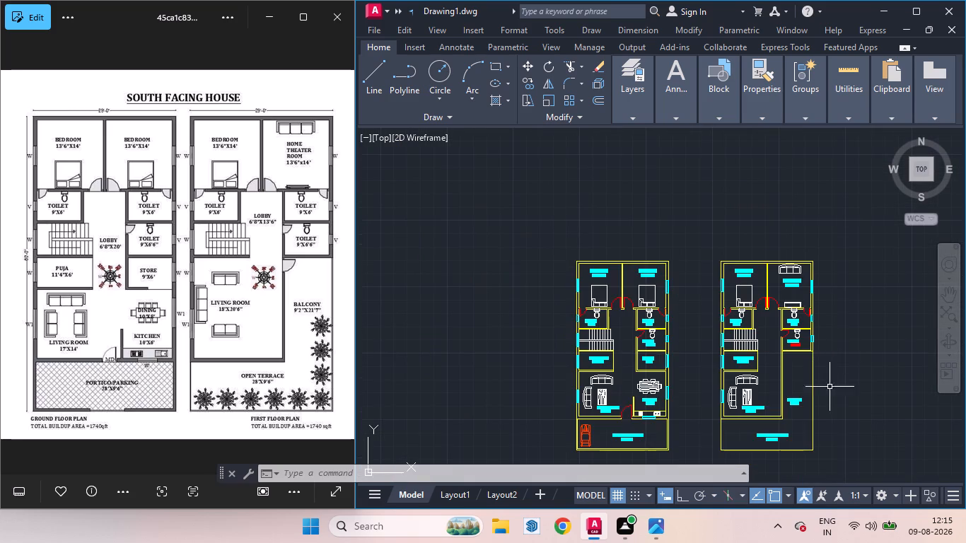
scroll(830, 400, up, 1)
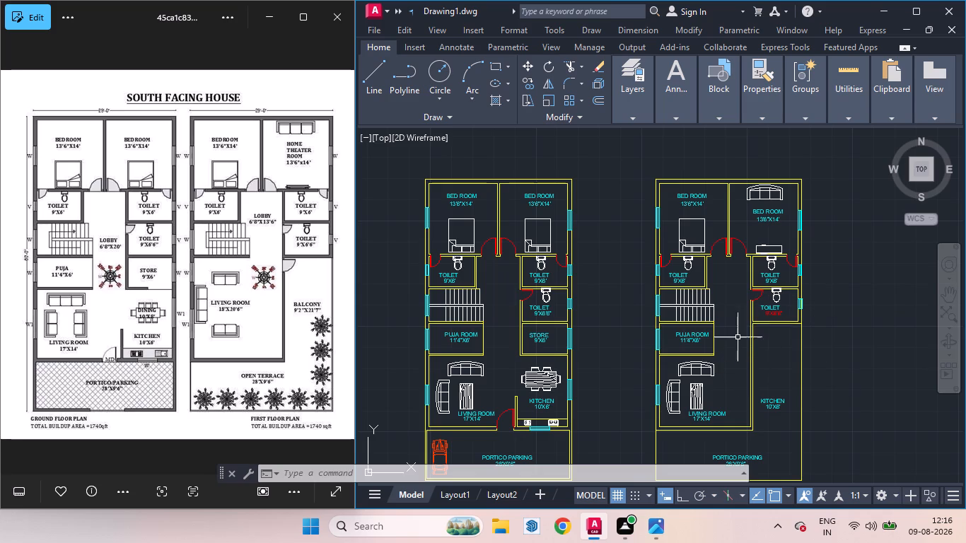
scroll(741, 310, down, 2)
scroll(739, 348, up, 3)
scroll(680, 351, up, 2)
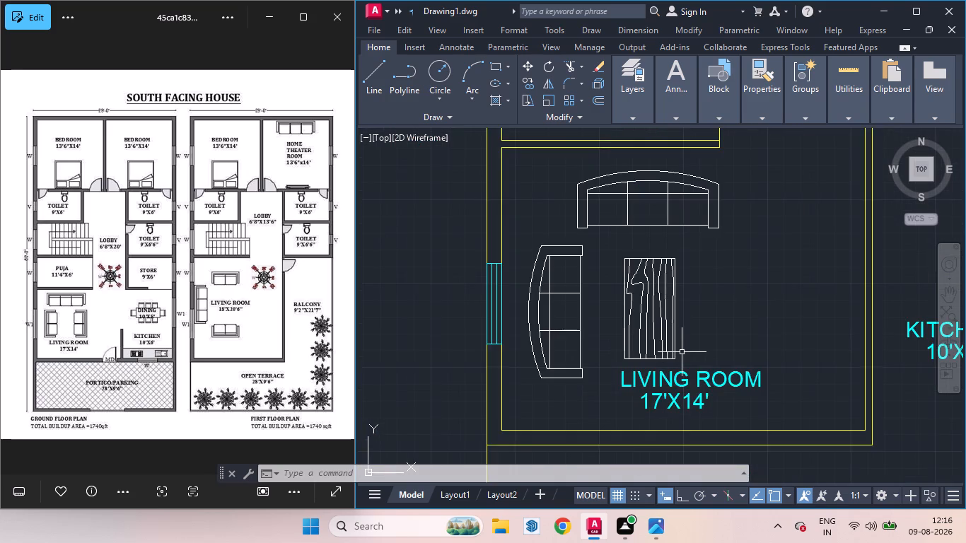
scroll(682, 351, down, 3)
scroll(728, 344, up, 2)
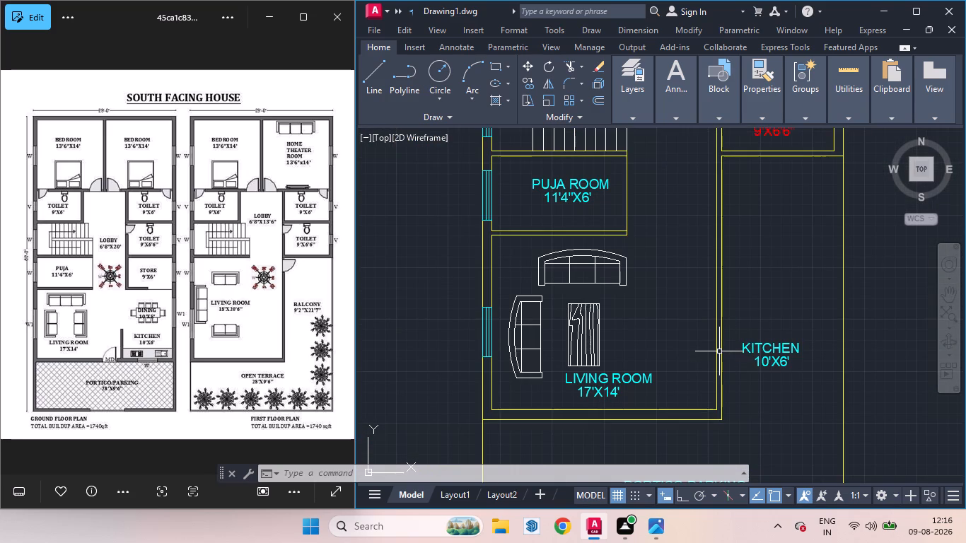
scroll(690, 349, down, 2)
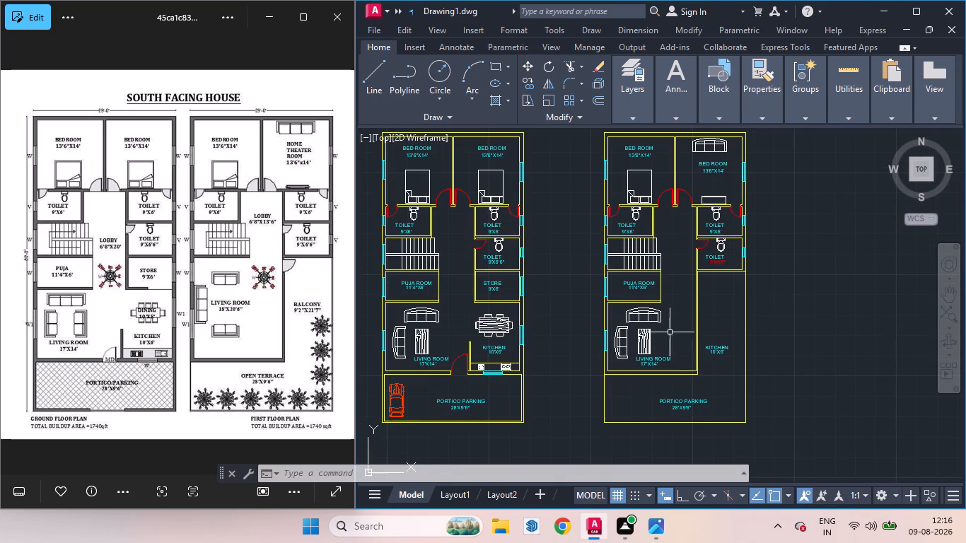
Delete the puja room's east wall line.
scroll(662, 306, up, 3)
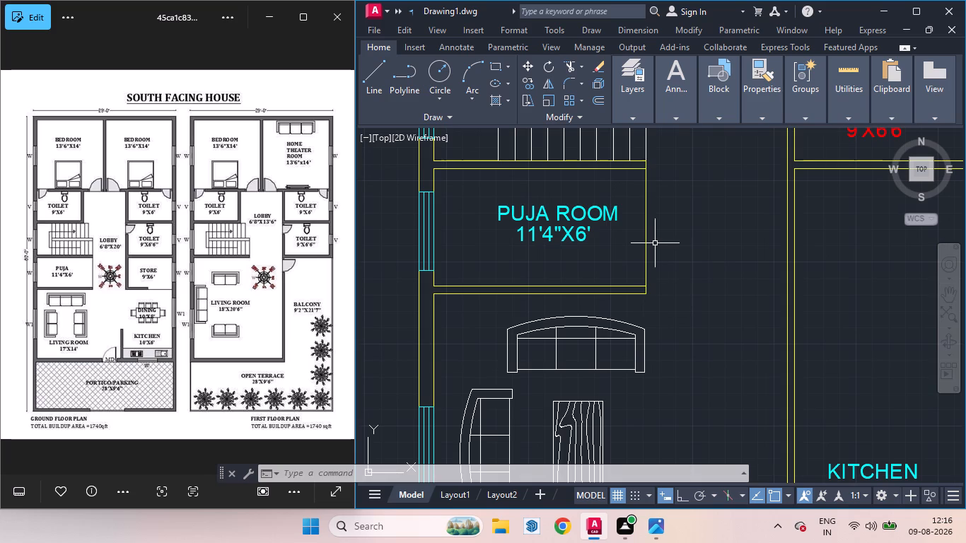
click(646, 247)
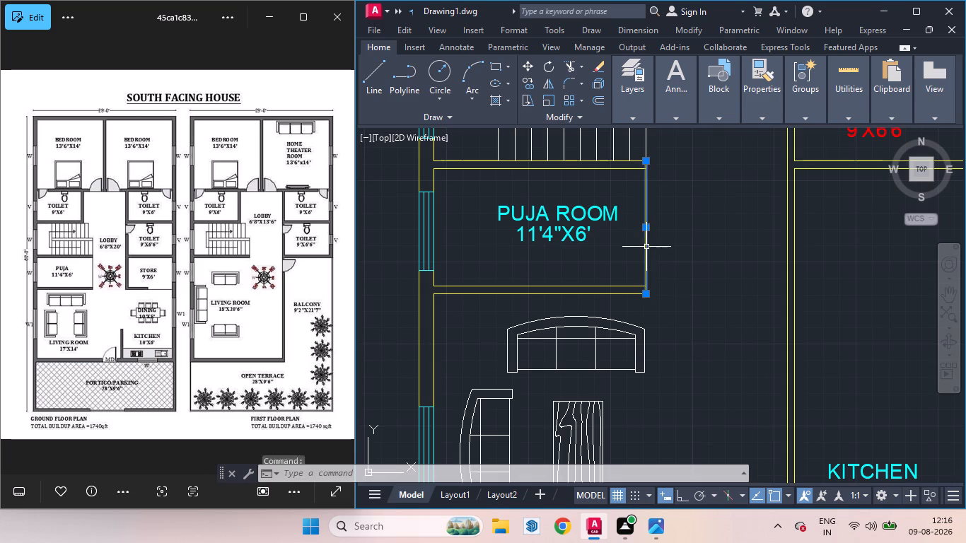
key(Delete)
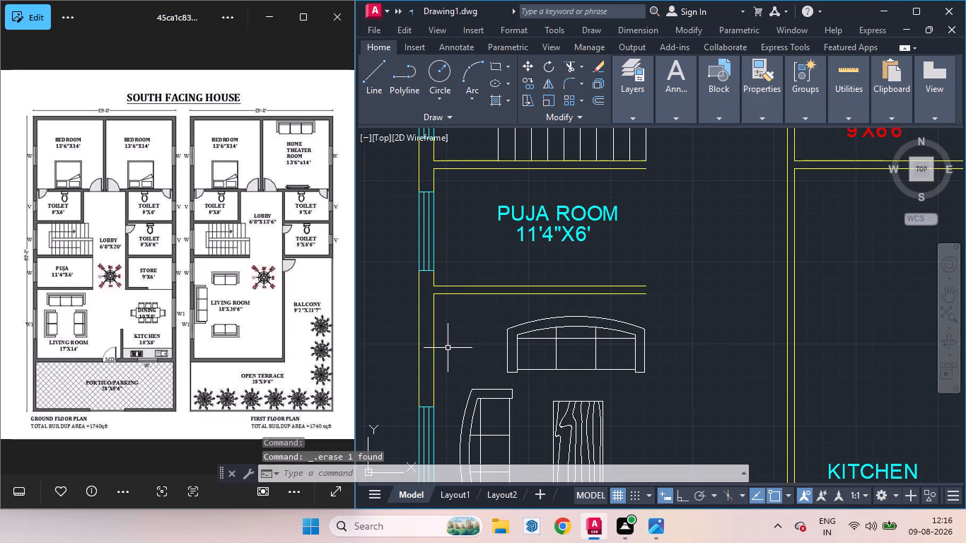
Extend the inner line of the living room's west wall north across the puja room's south wall.
text(ex)
key(Return)
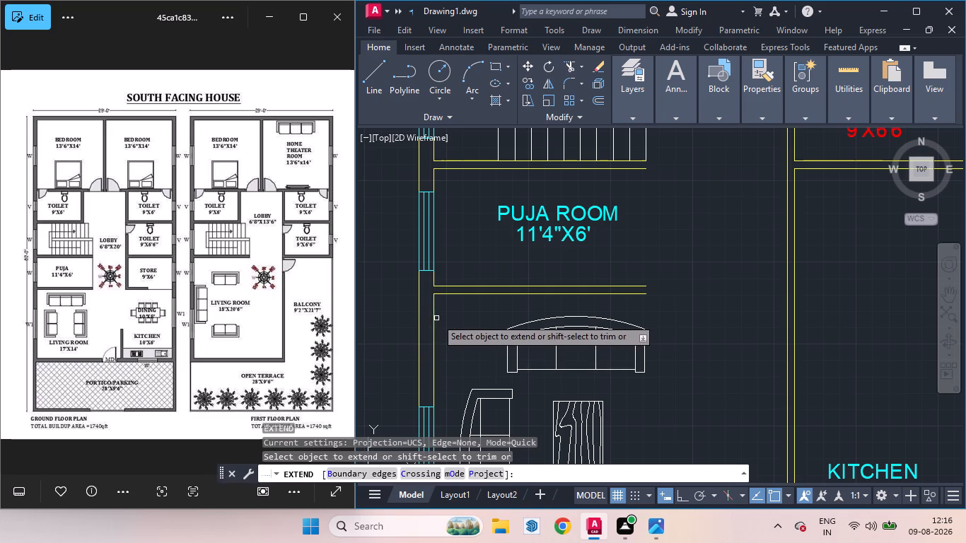
click(433, 318)
key(space)
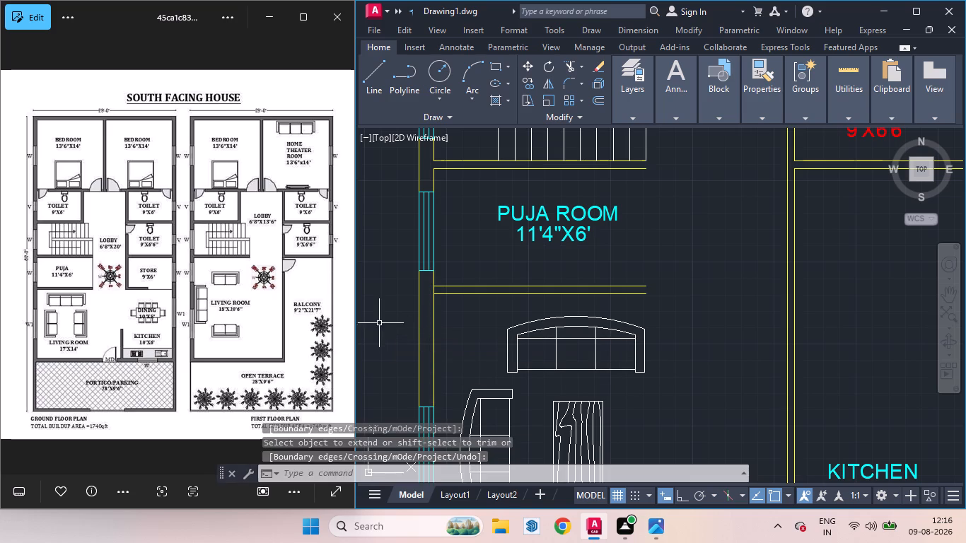
Trim away both lines of the puja room's south wall, opening the room to the living room.
text(tr)
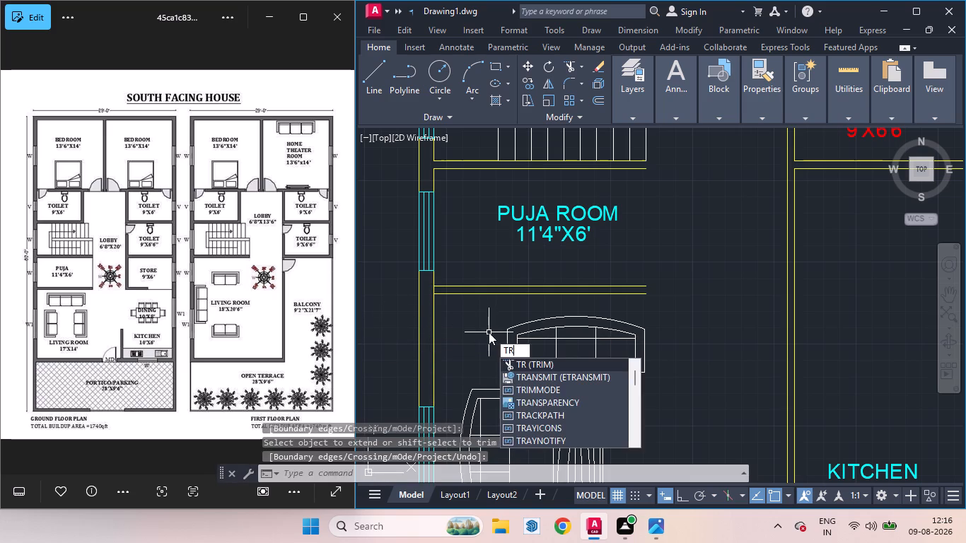
key(Return)
key(Return)
drag(482, 252, 483, 346)
click(550, 233)
key(space)
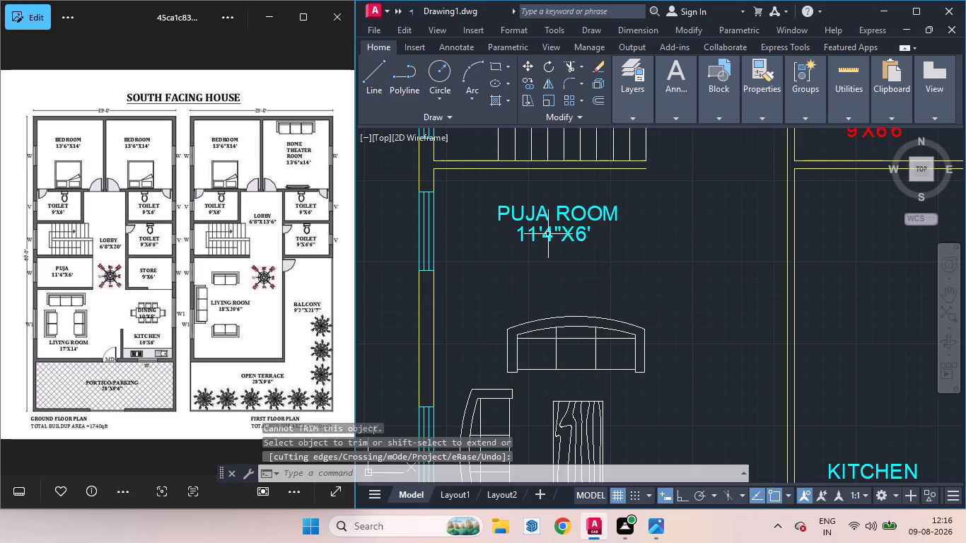
Delete the PUJA ROOM name and its 11'4"X6' size text from the first floor plan.
click(526, 211)
click(533, 234)
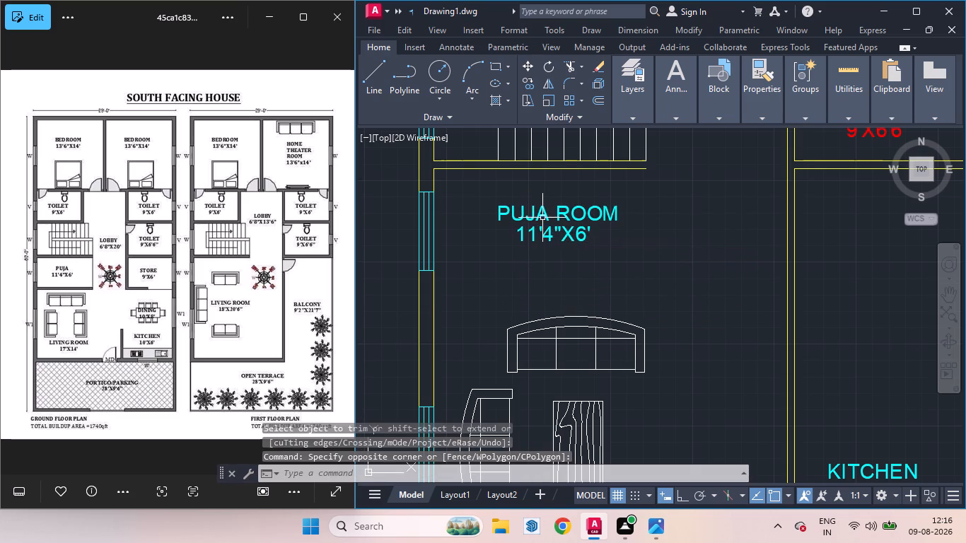
click(542, 216)
click(535, 240)
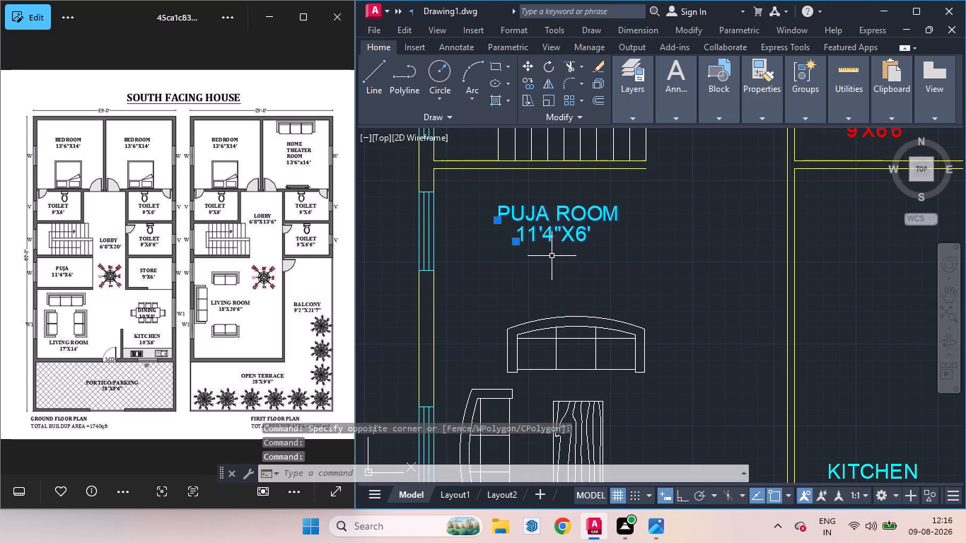
key(Delete)
Compare the edited first floor plan with the reference to identify the remaining differences.
scroll(553, 274, down, 3)
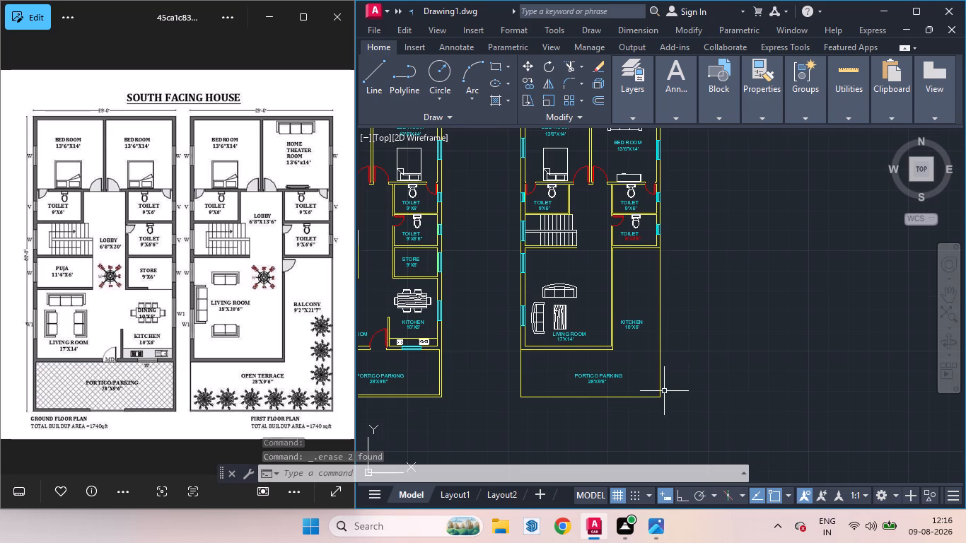
scroll(664, 391, up, 1)
scroll(688, 391, down, 3)
scroll(682, 369, up, 1)
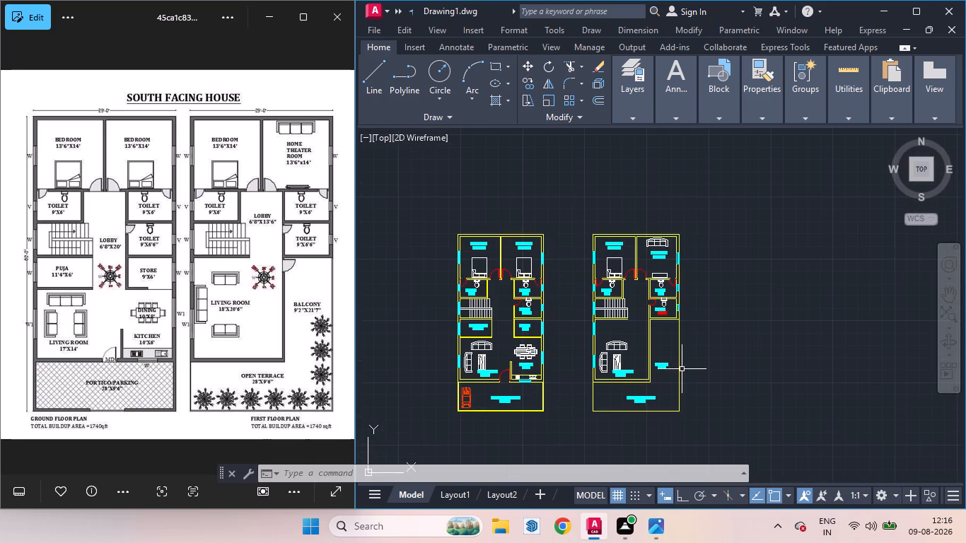
scroll(685, 378, up, 1)
scroll(687, 384, down, 1)
scroll(688, 386, up, 1)
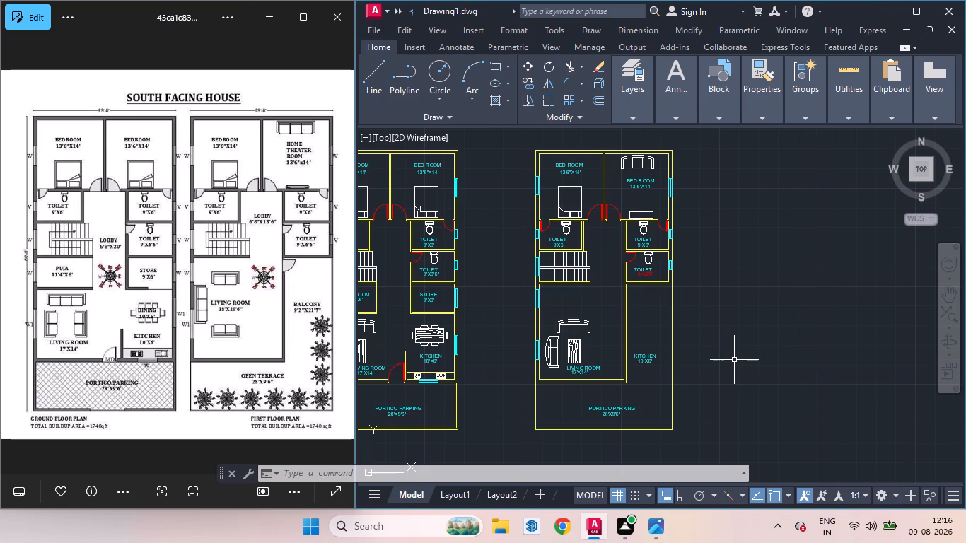
scroll(734, 368, down, 1)
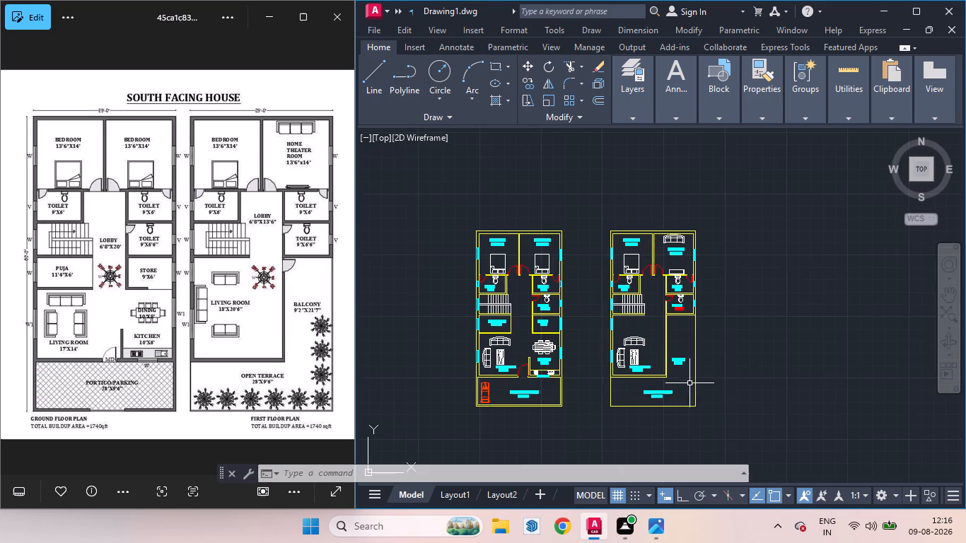
scroll(687, 392, up, 2)
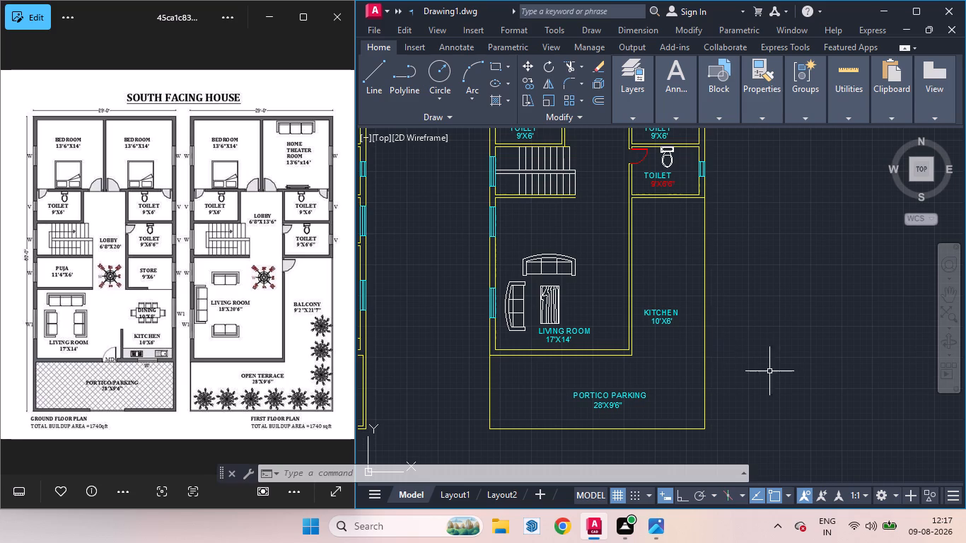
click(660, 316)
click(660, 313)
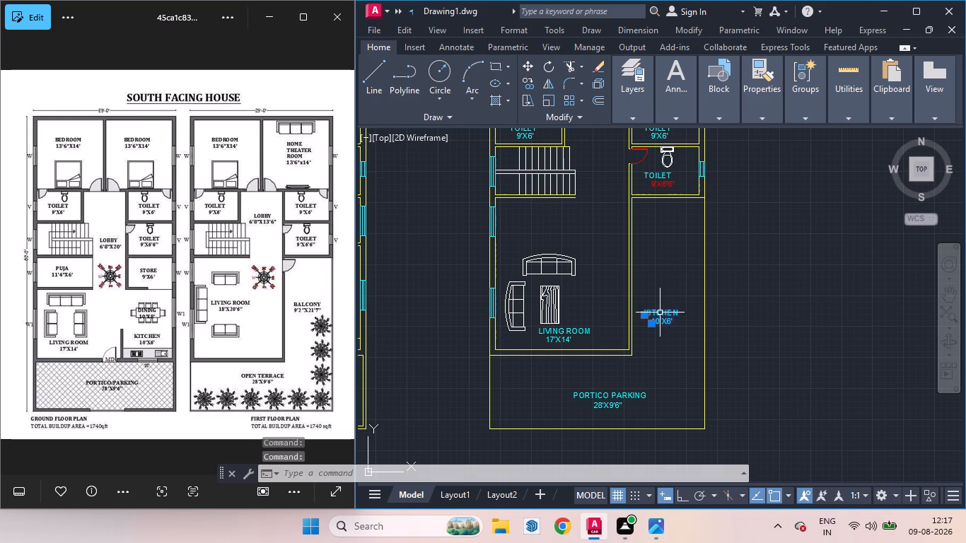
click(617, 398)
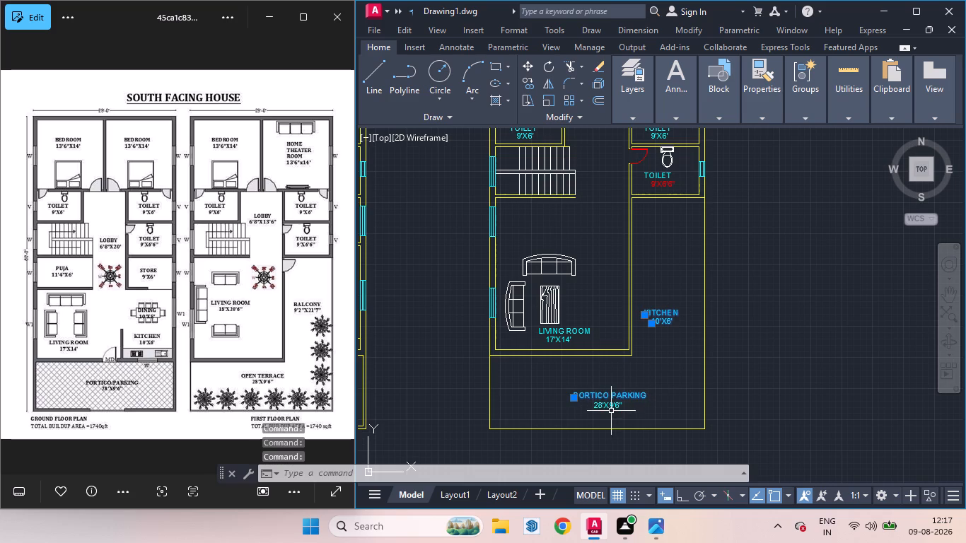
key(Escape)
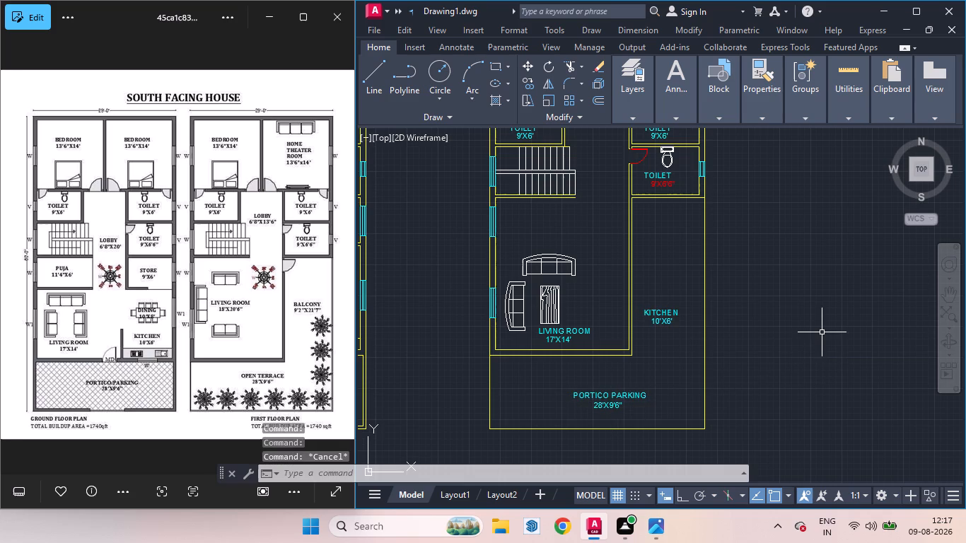
Check the bedroom, kitchen and portico areas of the duplicated plan against the reference first floor plan.
scroll(791, 402, down, 2)
scroll(731, 256, up, 3)
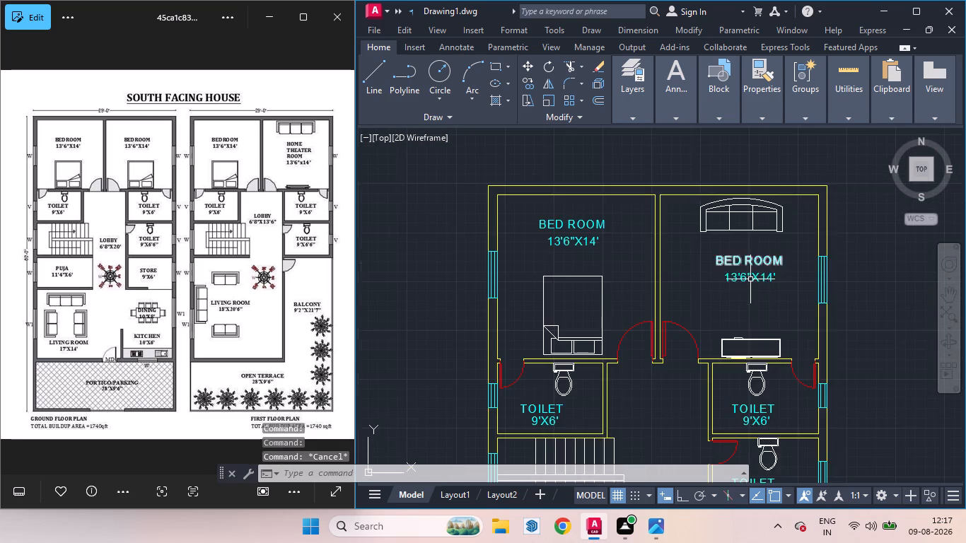
scroll(718, 258, down, 4)
scroll(715, 363, up, 3)
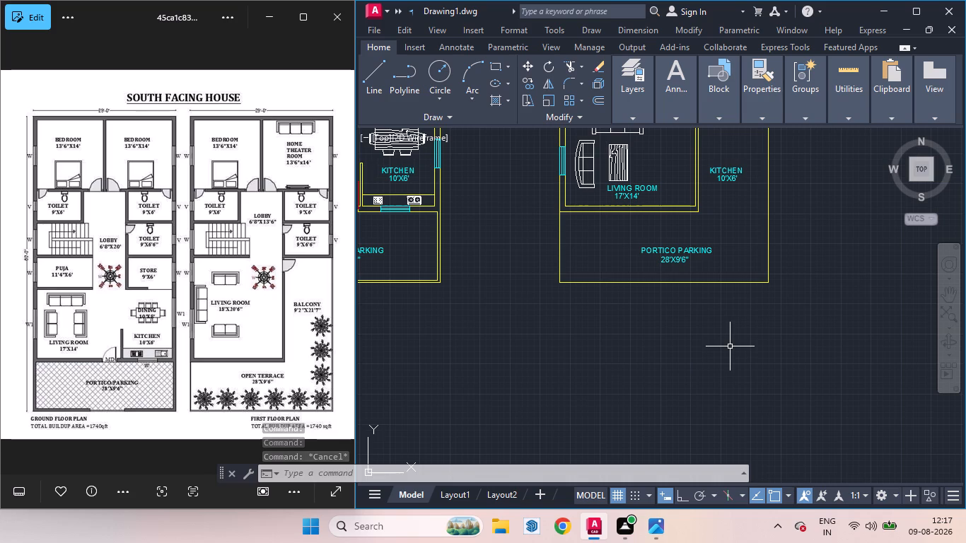
scroll(639, 391, down, 1)
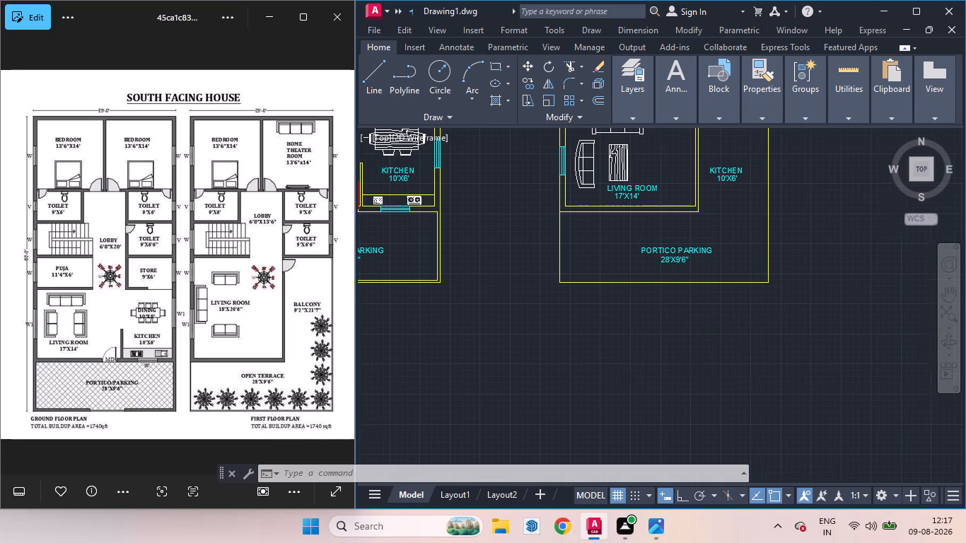
scroll(629, 370, down, 2)
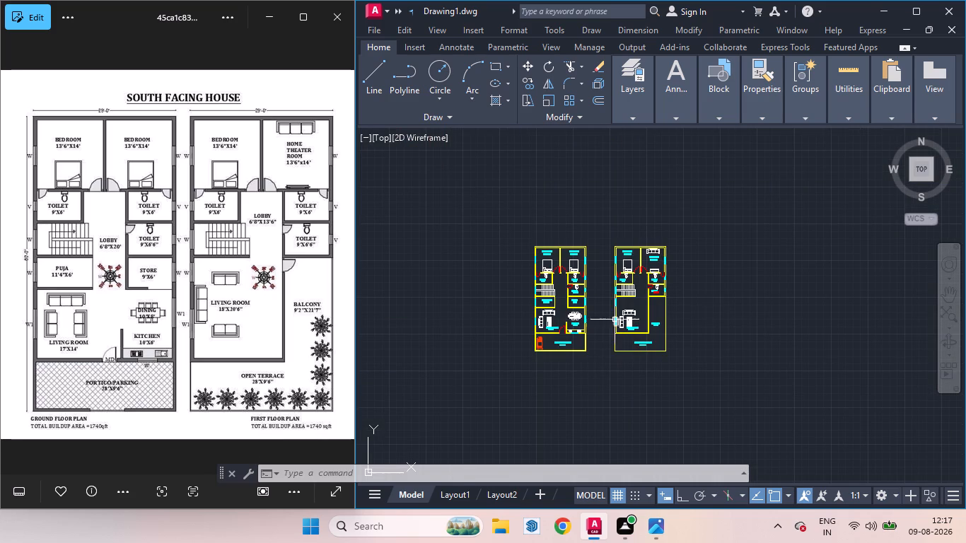
scroll(627, 341, up, 2)
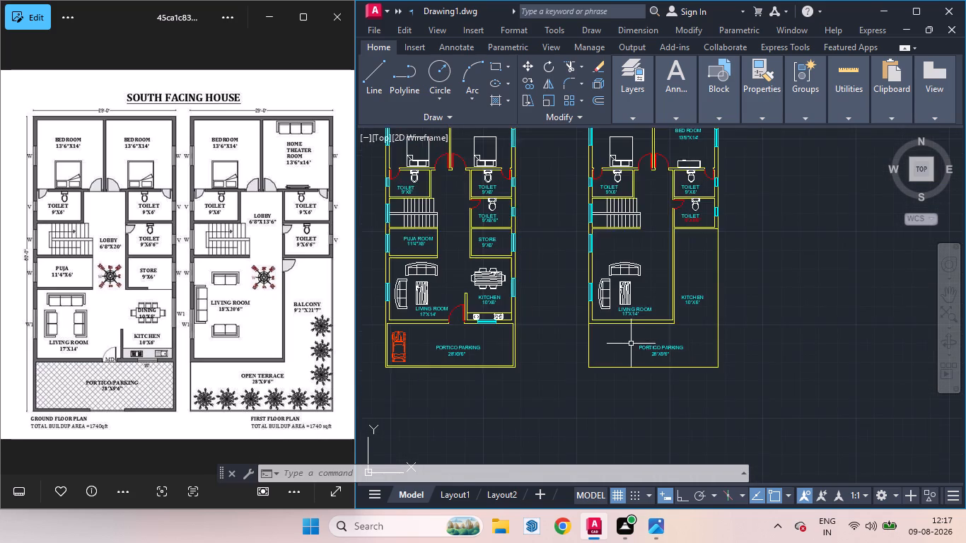
scroll(632, 347, down, 1)
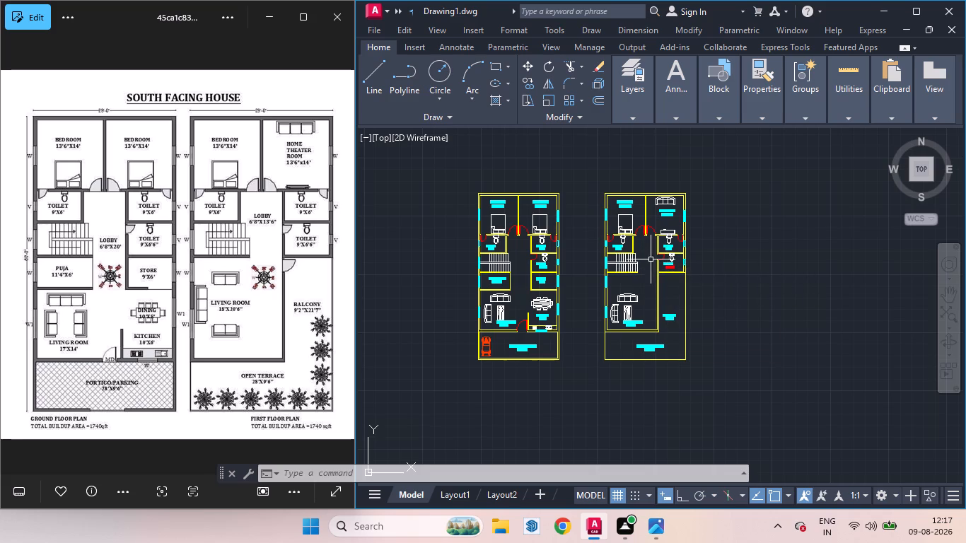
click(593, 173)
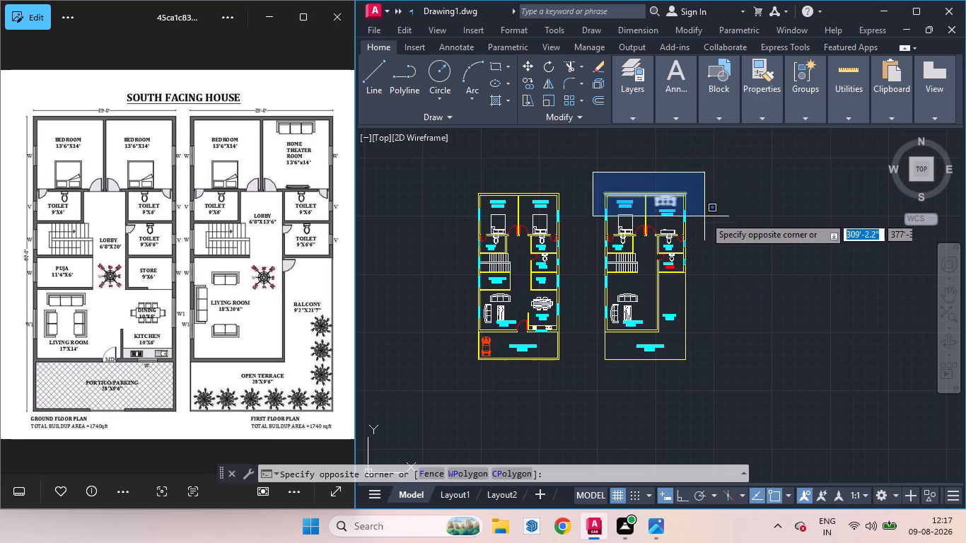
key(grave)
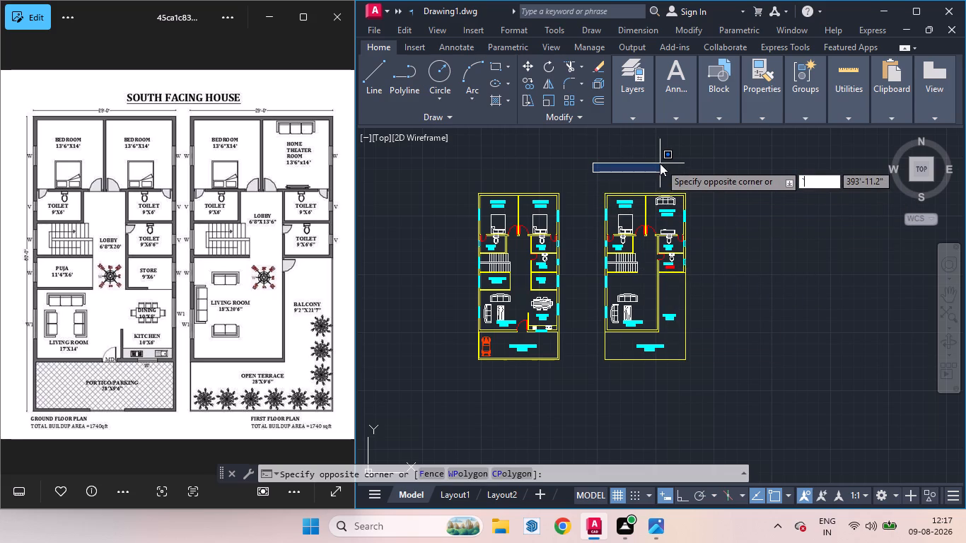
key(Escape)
Examine the living room, kitchen and portico areas in both drawn floor plans.
scroll(706, 346, up, 2)
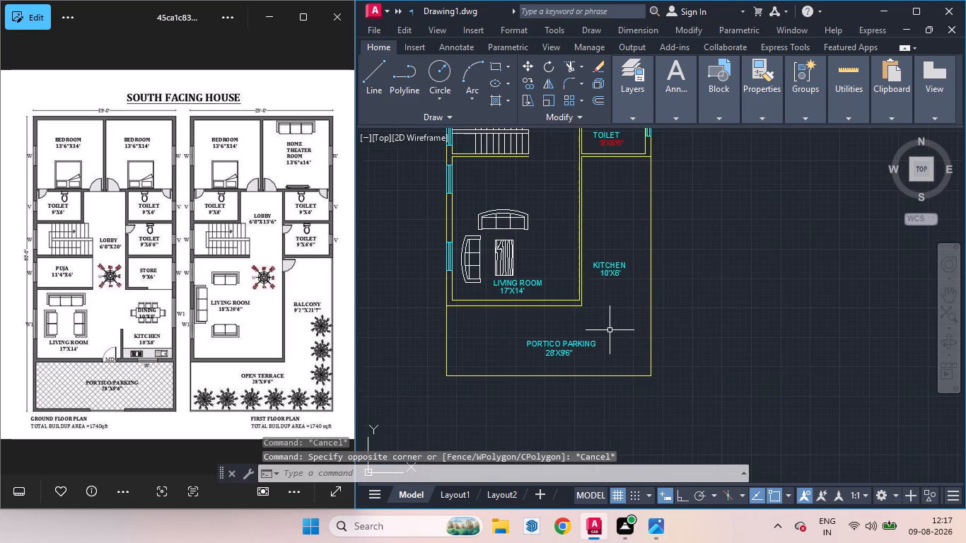
scroll(697, 348, down, 3)
scroll(612, 286, up, 4)
scroll(592, 287, down, 4)
scroll(599, 327, up, 4)
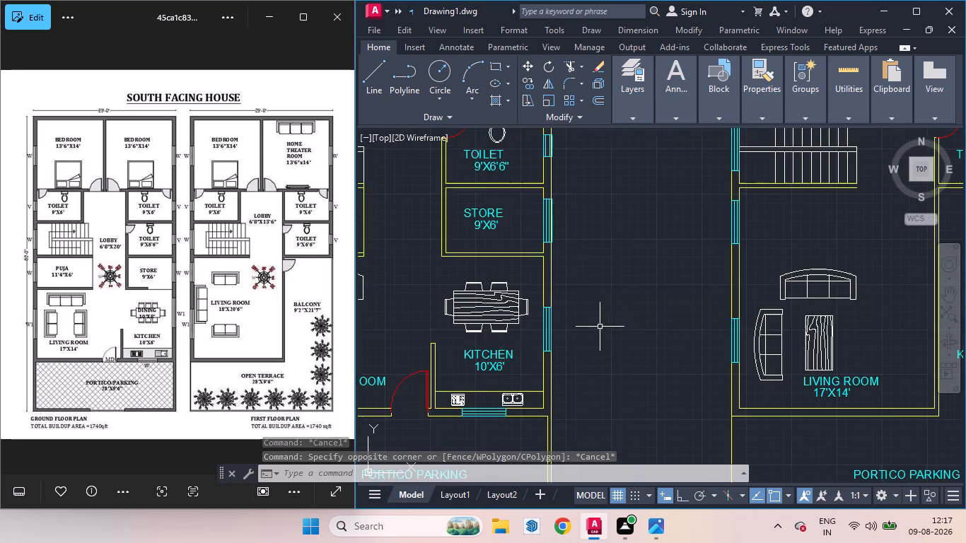
scroll(568, 315, down, 4)
scroll(551, 354, up, 4)
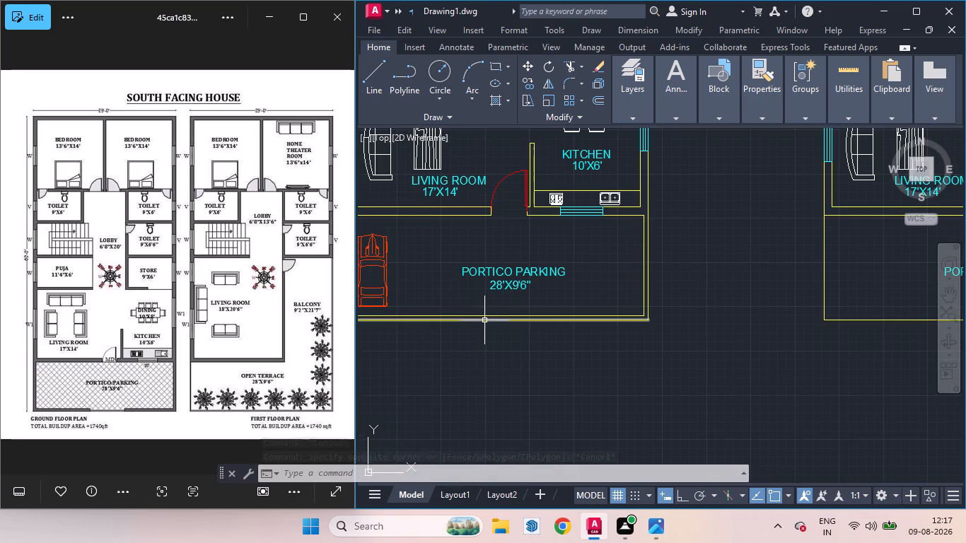
scroll(545, 329, down, 3)
scroll(661, 347, up, 2)
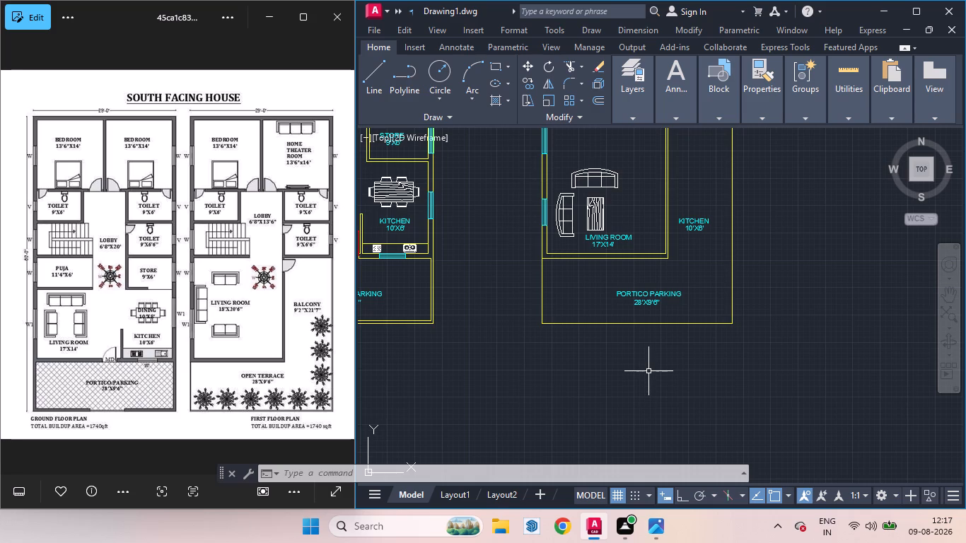
scroll(644, 382, down, 2)
scroll(645, 405, up, 1)
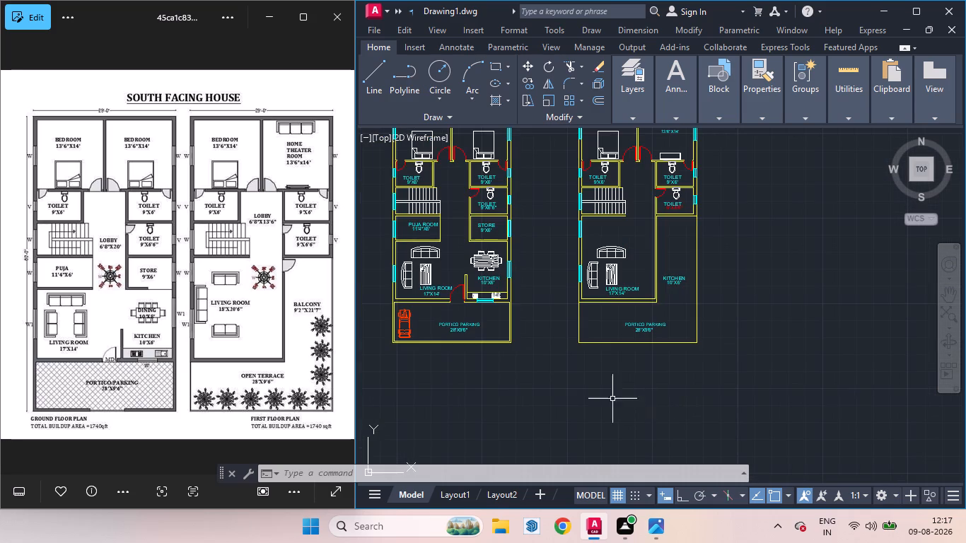
scroll(556, 409, down, 1)
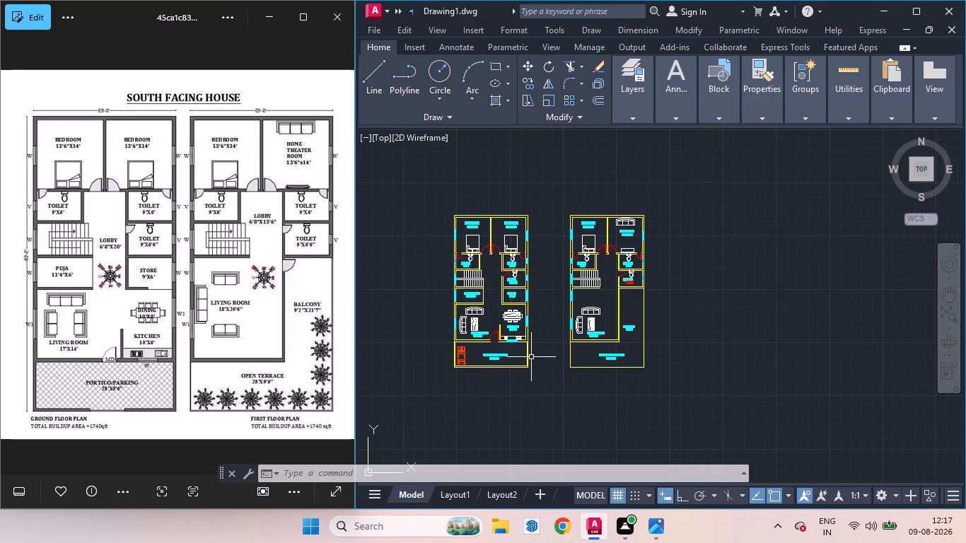
scroll(551, 395, up, 1)
scroll(561, 407, down, 1)
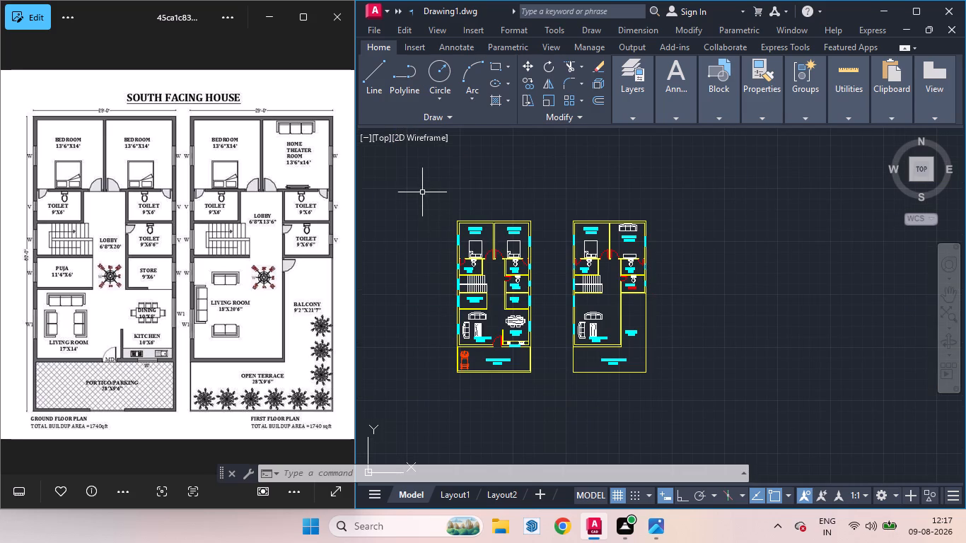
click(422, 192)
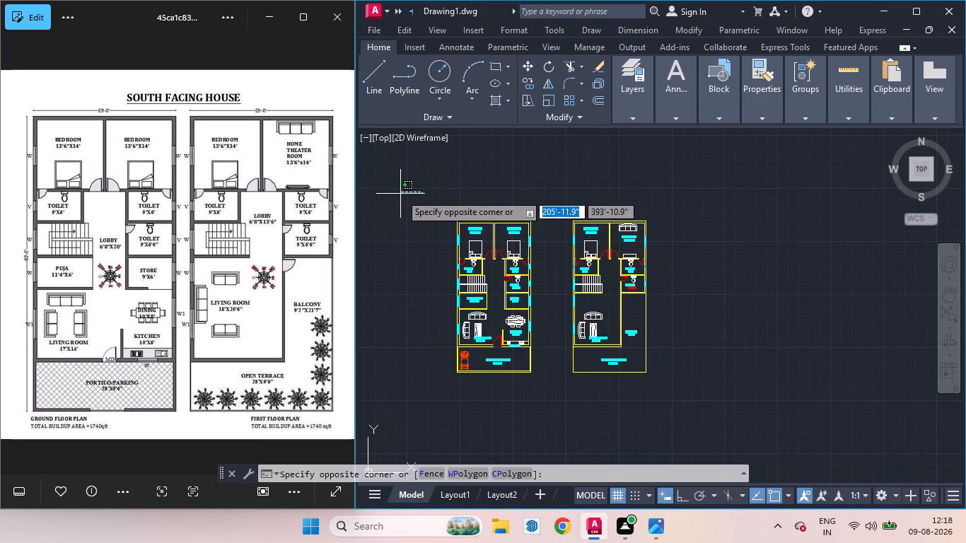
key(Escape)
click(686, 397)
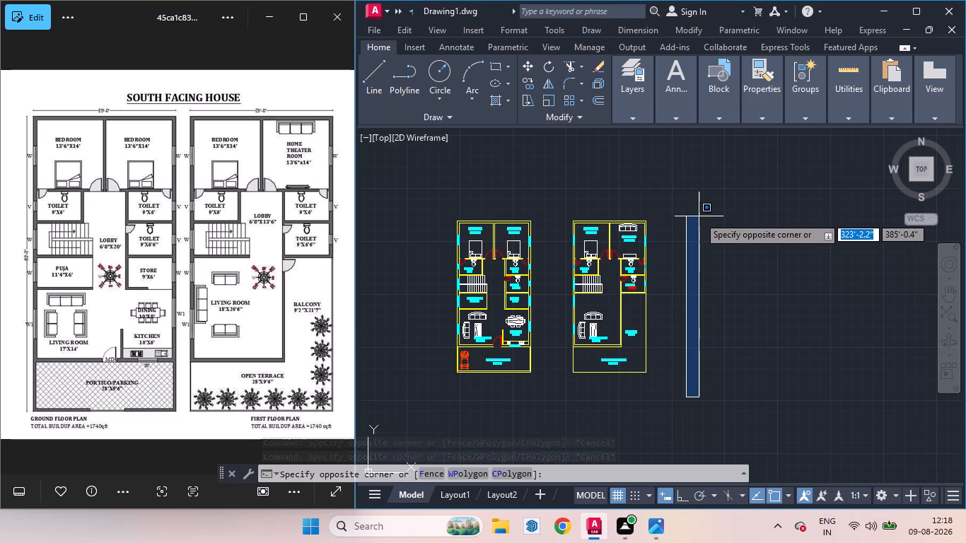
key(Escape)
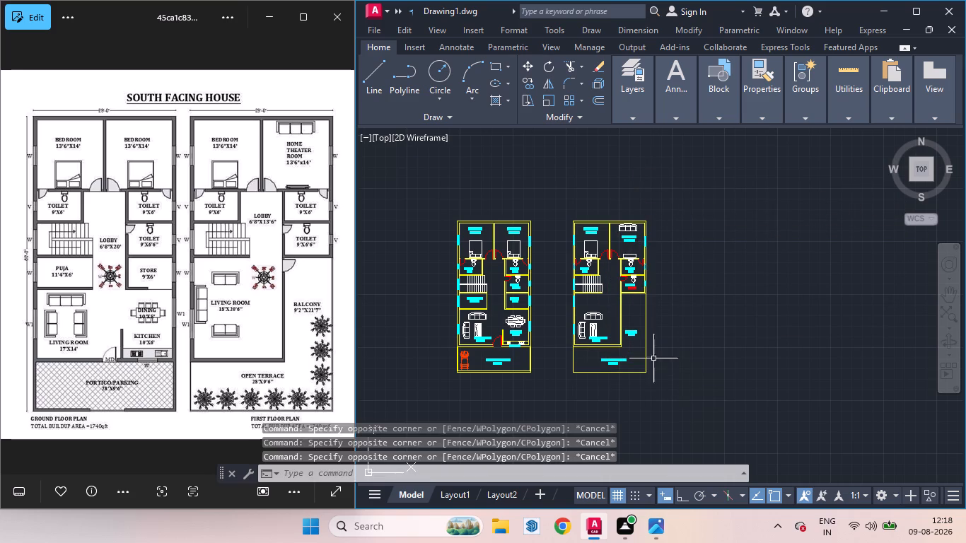
Inspect the first floor plan's toilets, stairs, living room and portico outline against the reference.
scroll(568, 346, up, 2)
scroll(707, 366, down, 2)
scroll(656, 354, up, 3)
scroll(671, 394, down, 2)
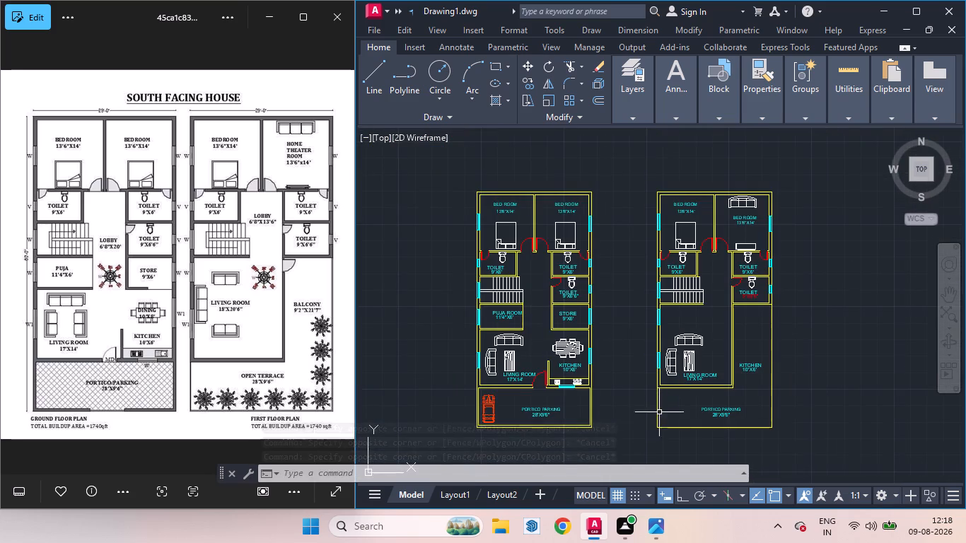
scroll(685, 451, up, 1)
scroll(689, 433, down, 1)
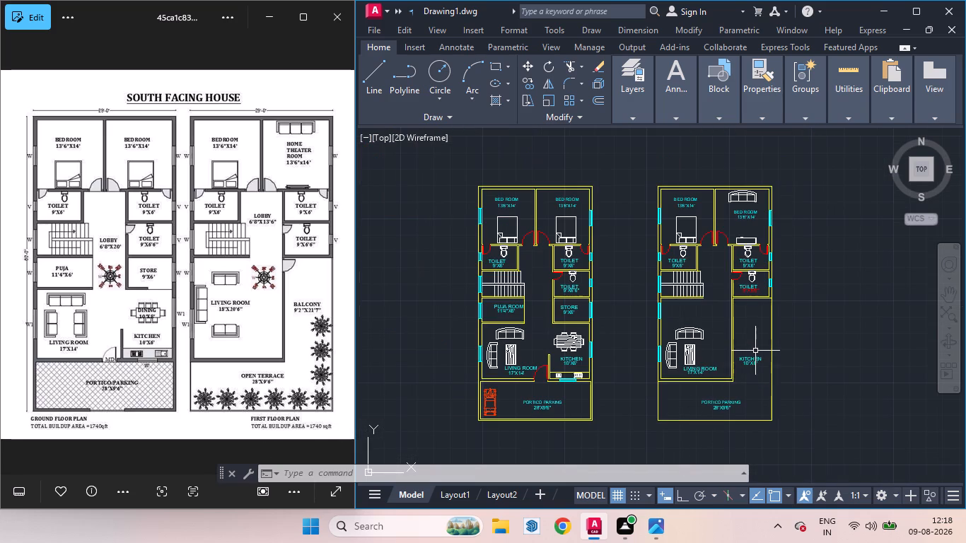
scroll(781, 284, up, 2)
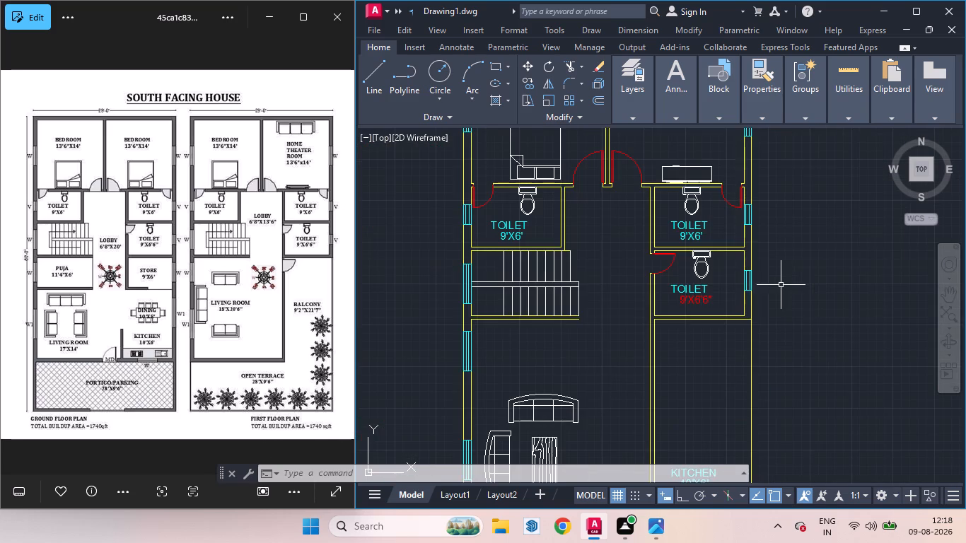
scroll(772, 328, down, 1)
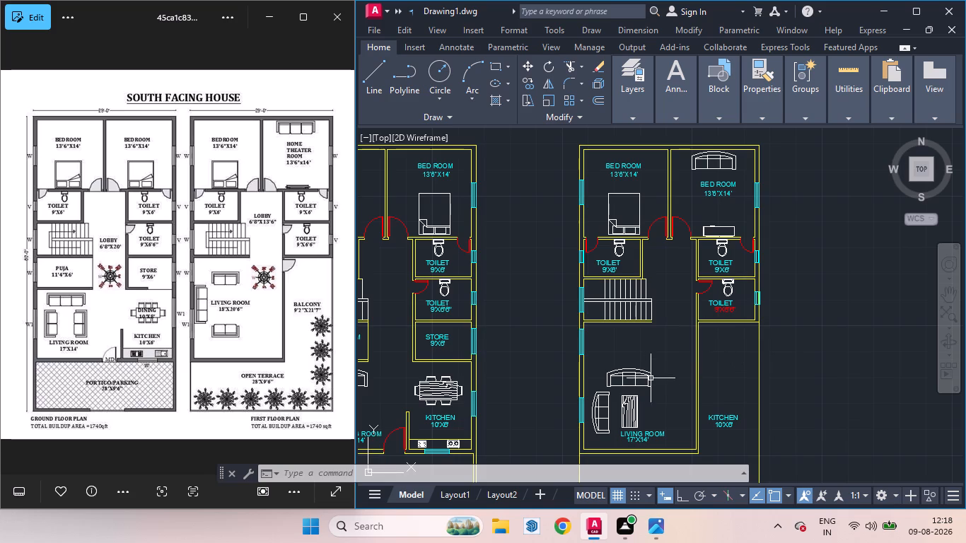
scroll(714, 371, down, 2)
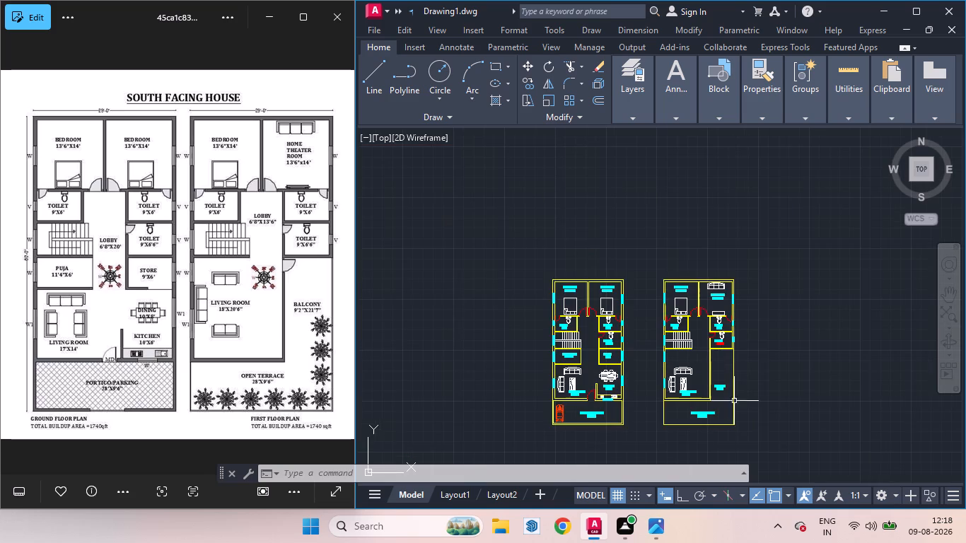
scroll(721, 420, down, 1)
scroll(718, 437, up, 1)
scroll(703, 433, down, 1)
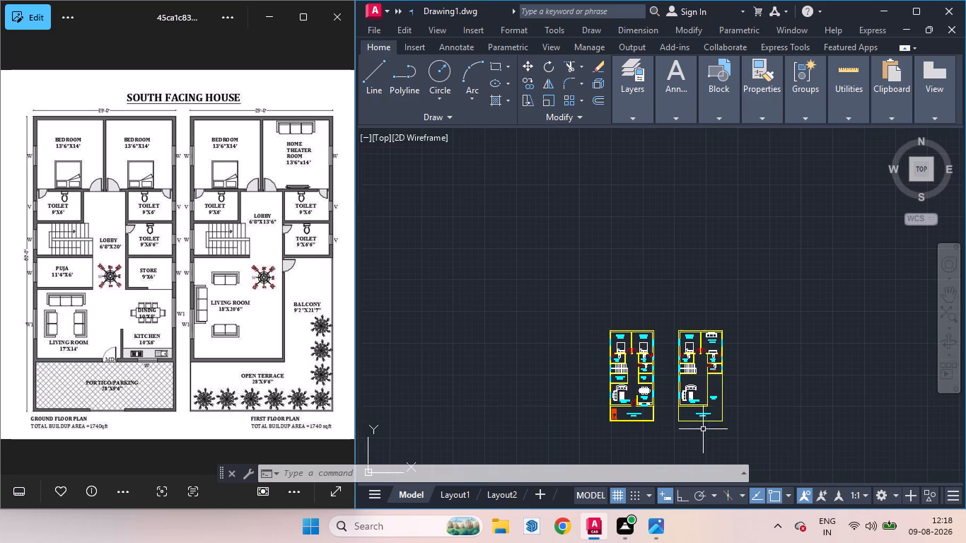
scroll(676, 442, up, 4)
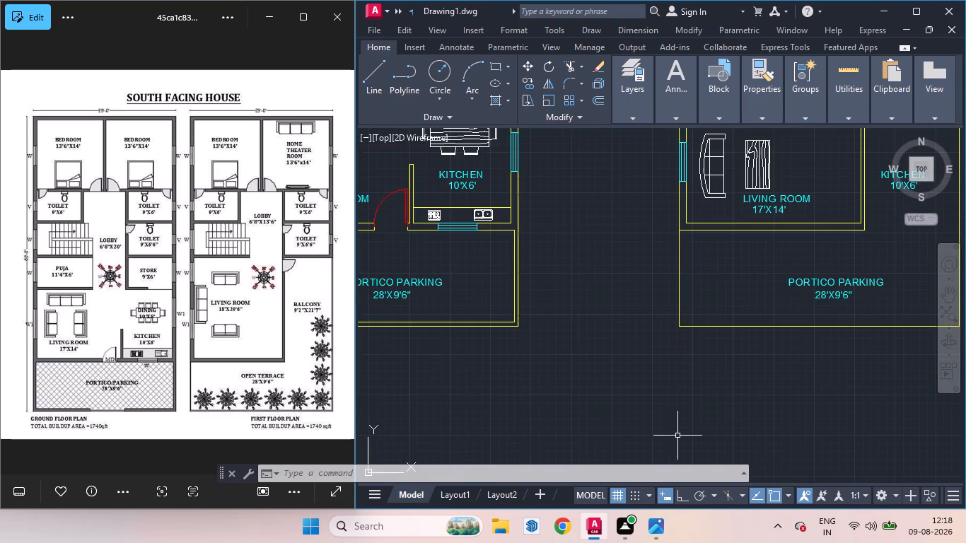
Make xl the current layer for drawing walls in the first floor plan.
scroll(675, 434, down, 2)
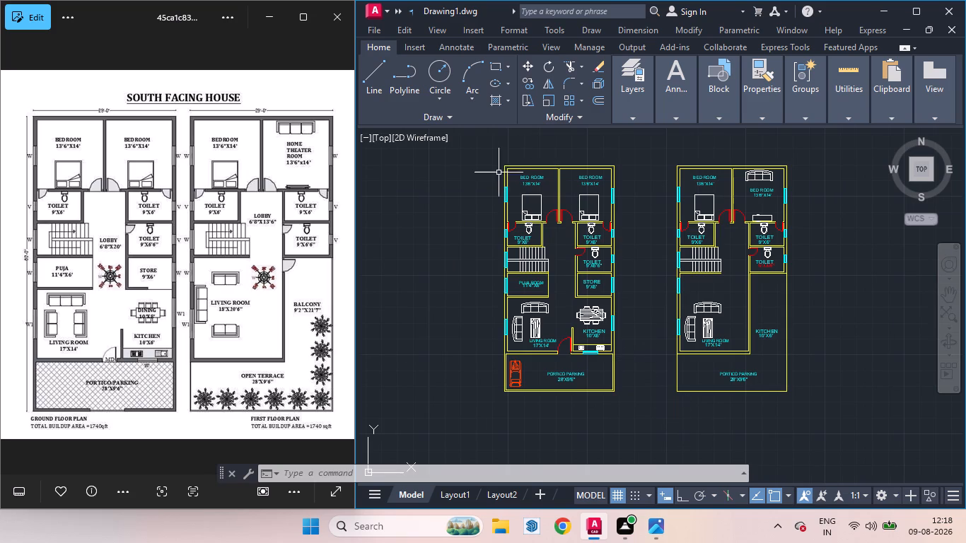
click(470, 145)
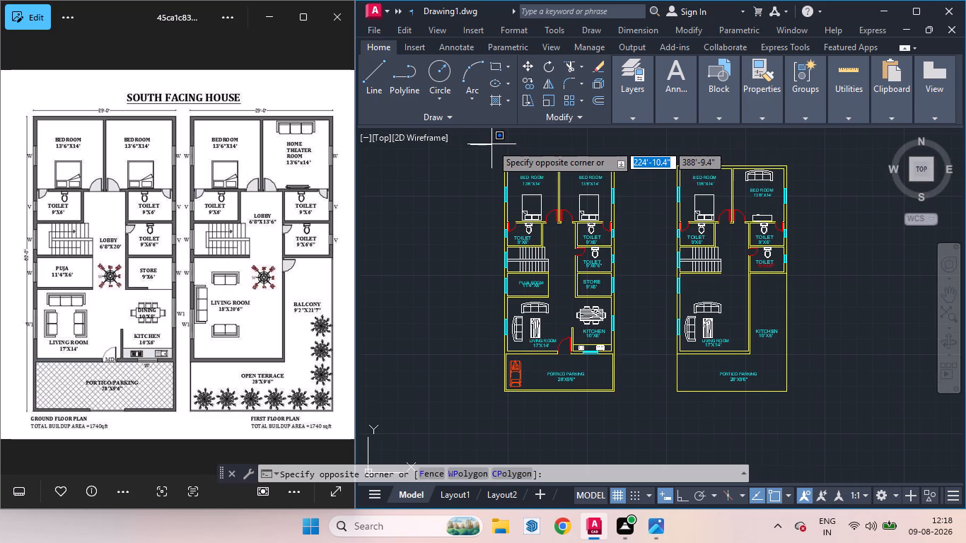
key(Escape)
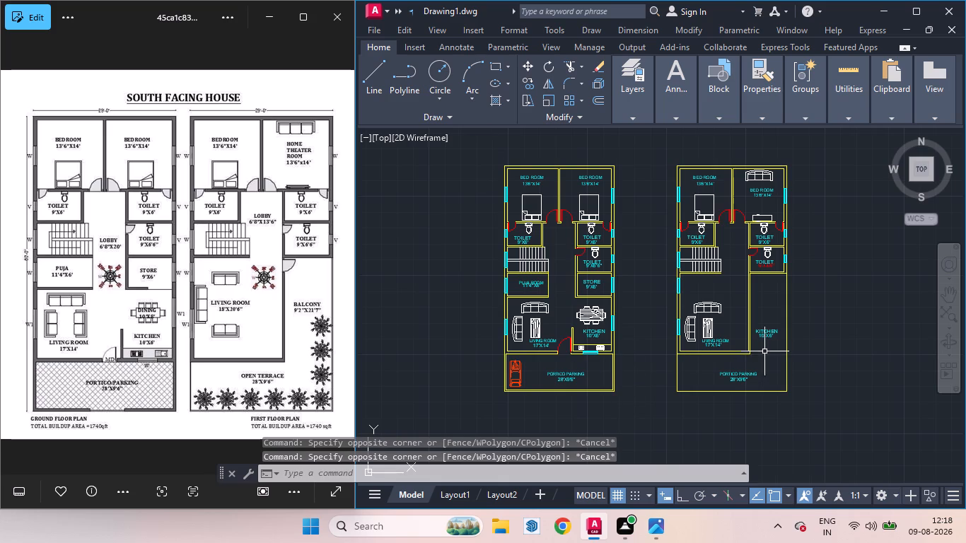
scroll(776, 337, up, 1)
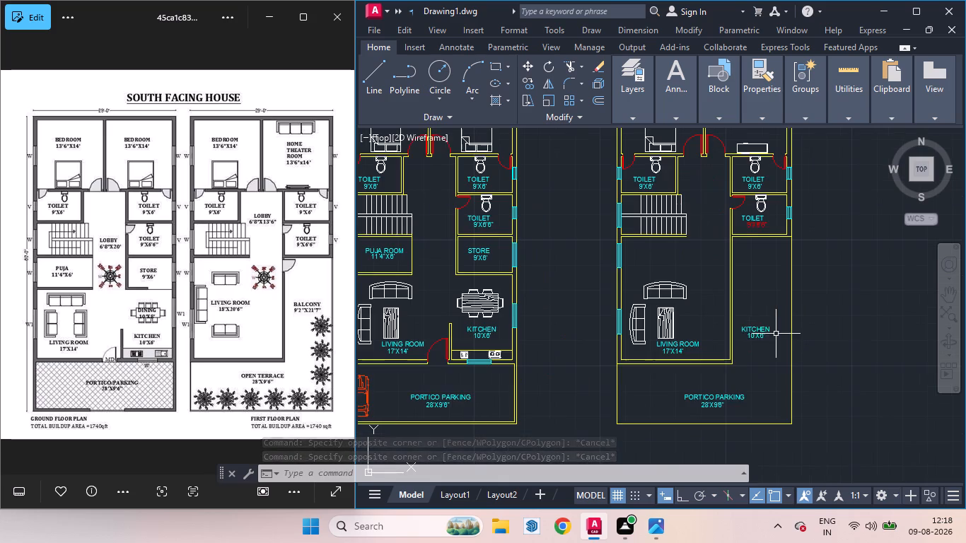
scroll(733, 238, up, 2)
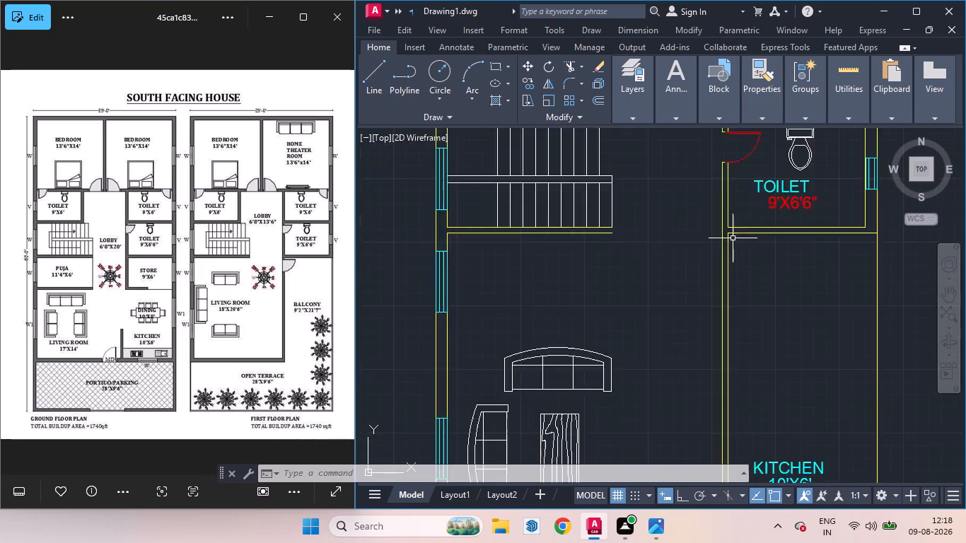
scroll(733, 238, up, 4)
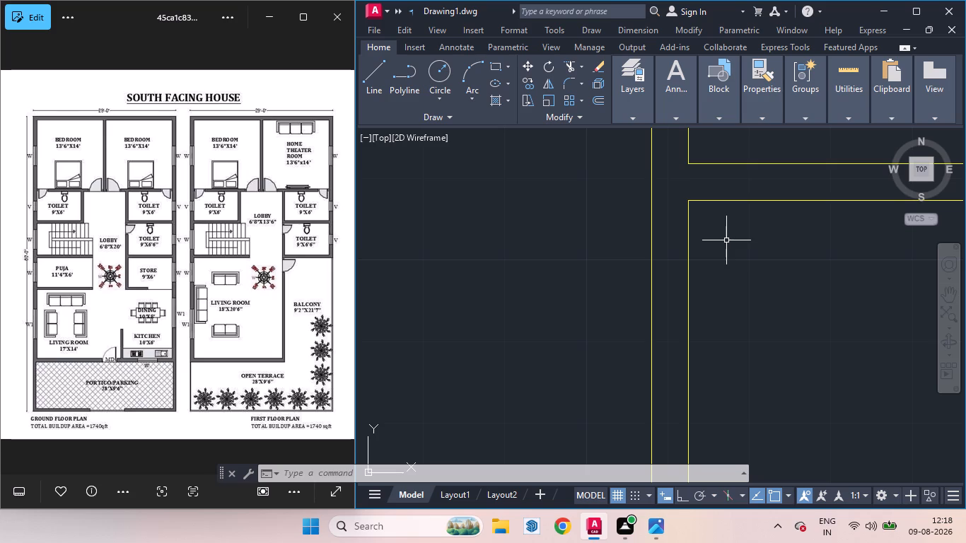
click(921, 13)
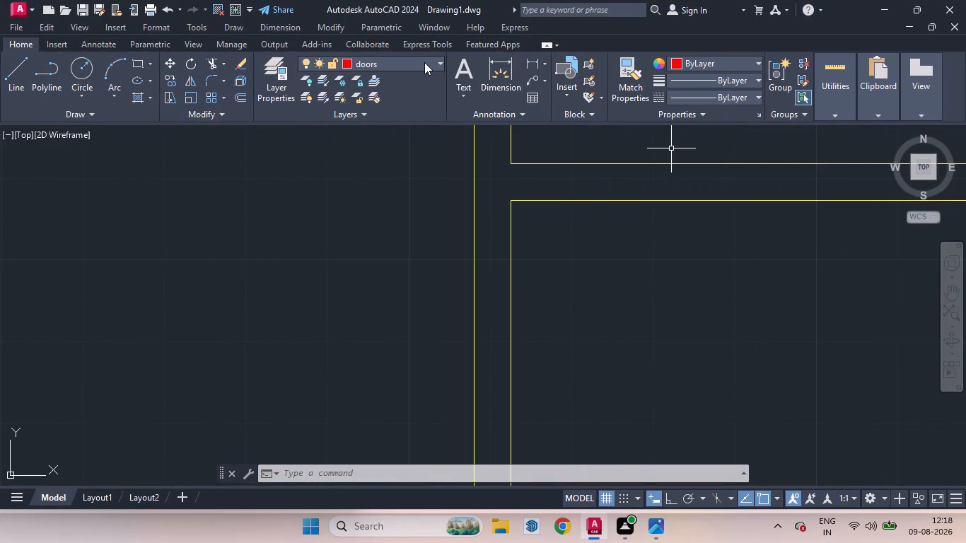
click(438, 62)
click(361, 181)
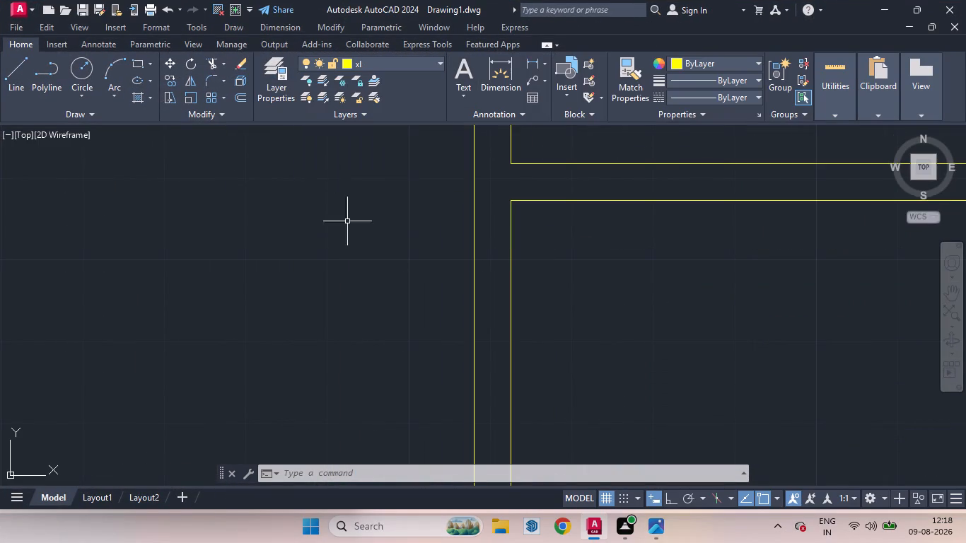
Draw a door jamb line across the living room–balcony wall, starting 3" below the 9'X6'6" toilet's wall corner and extending about 1'-3".
scroll(341, 230, down, 4)
scroll(351, 232, up, 5)
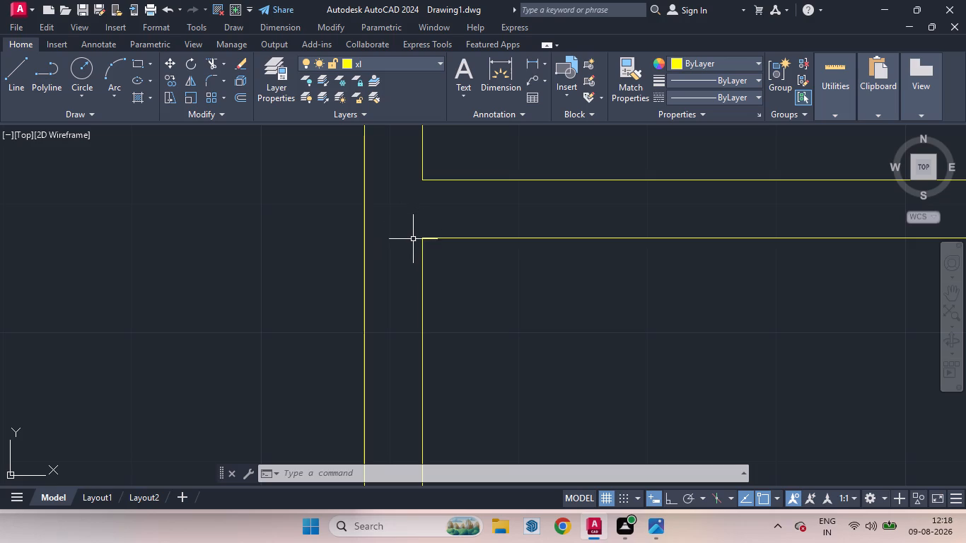
key(l)
key(Return)
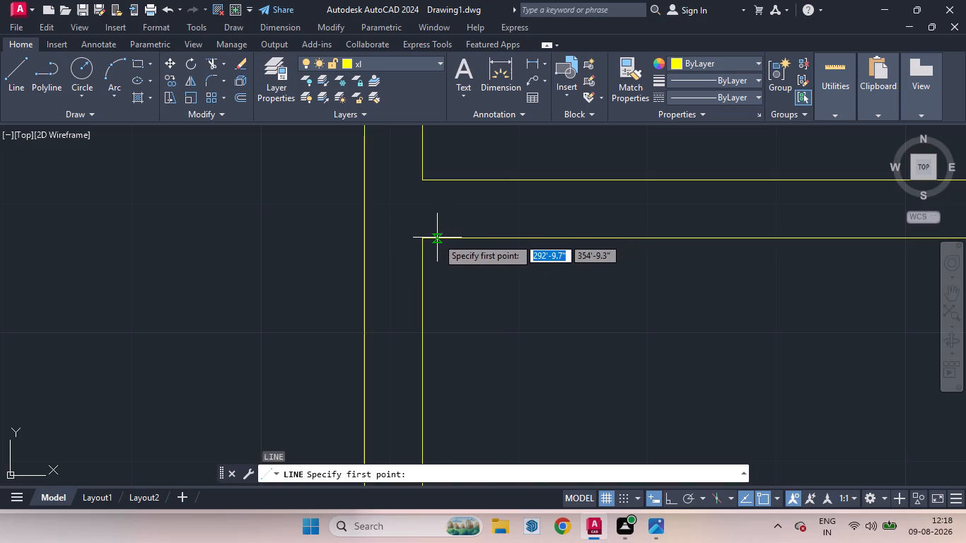
click(423, 237)
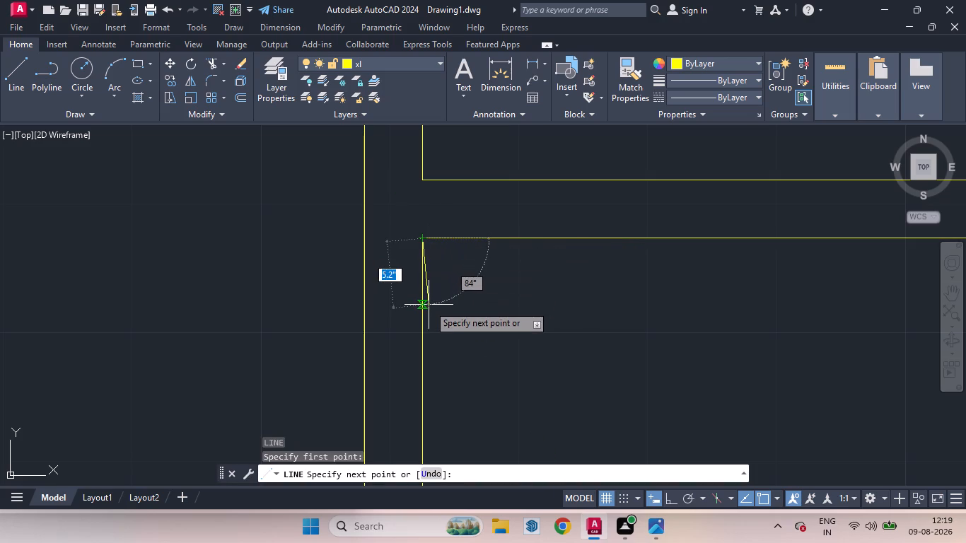
click(671, 502)
key(3)
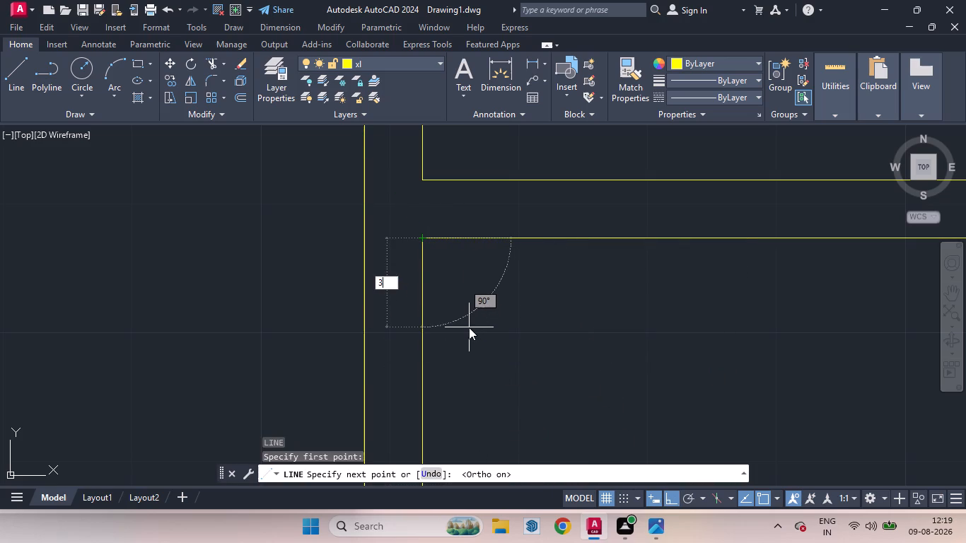
key(Return)
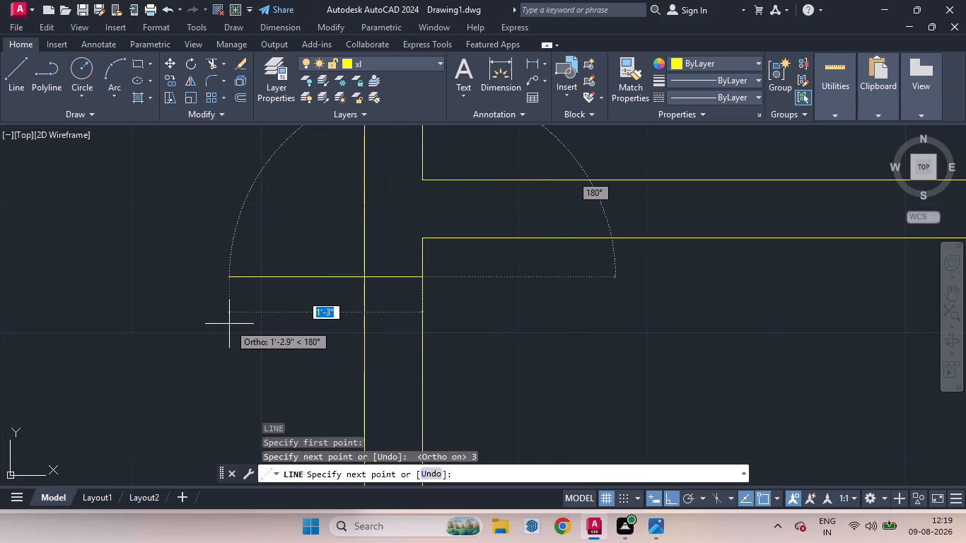
click(229, 324)
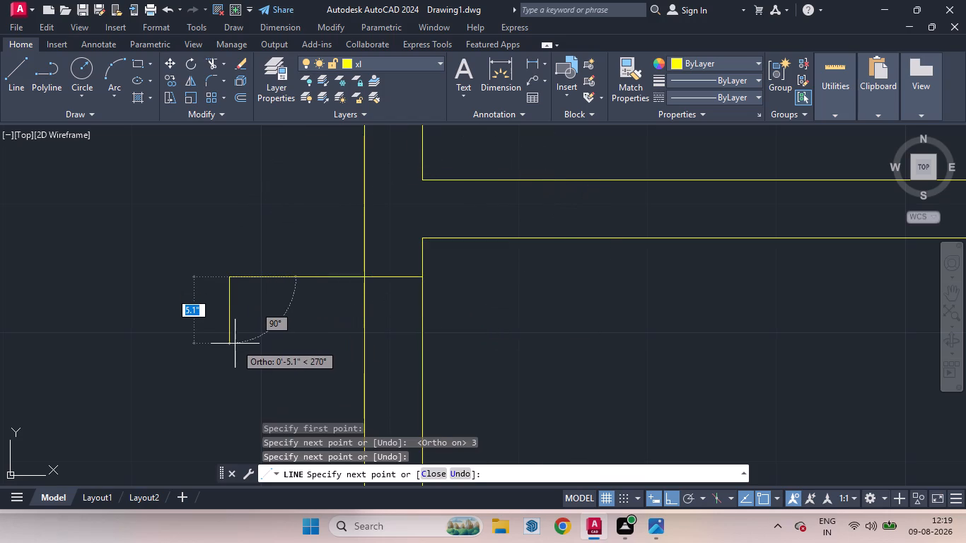
key(Escape)
Examine the jamb line beside the lower toilet and compare the balcony door location with the reference first floor plan.
scroll(319, 306, down, 2)
scroll(402, 298, down, 1)
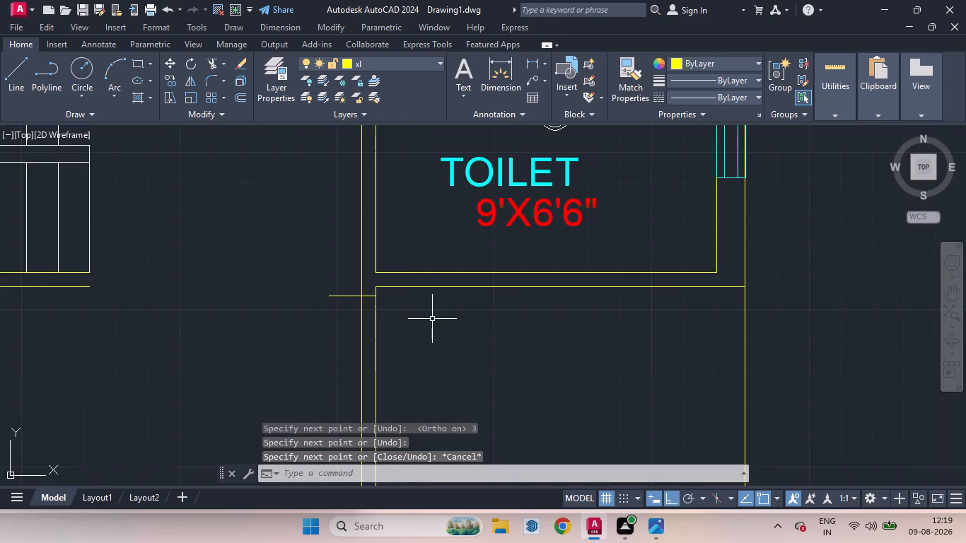
scroll(434, 325, down, 2)
scroll(429, 361, up, 4)
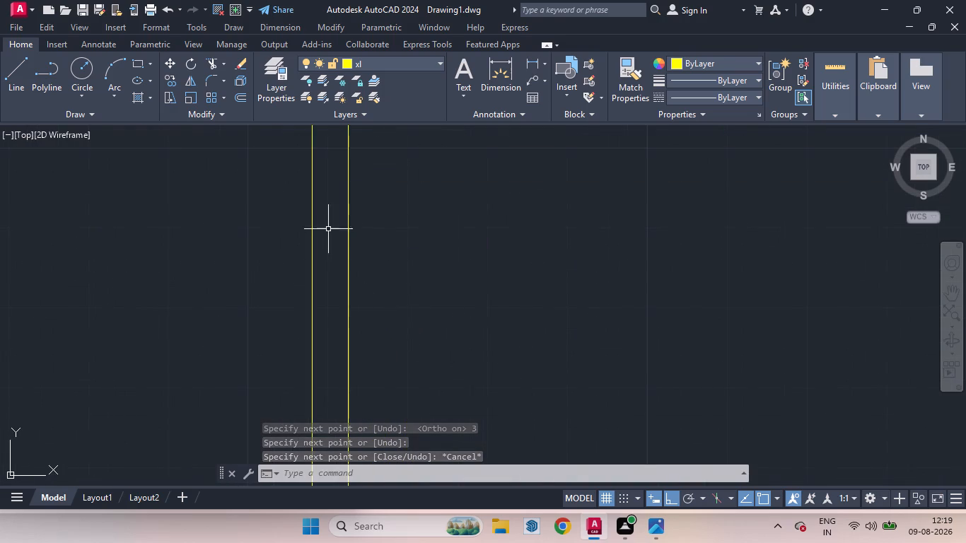
scroll(384, 260, down, 1)
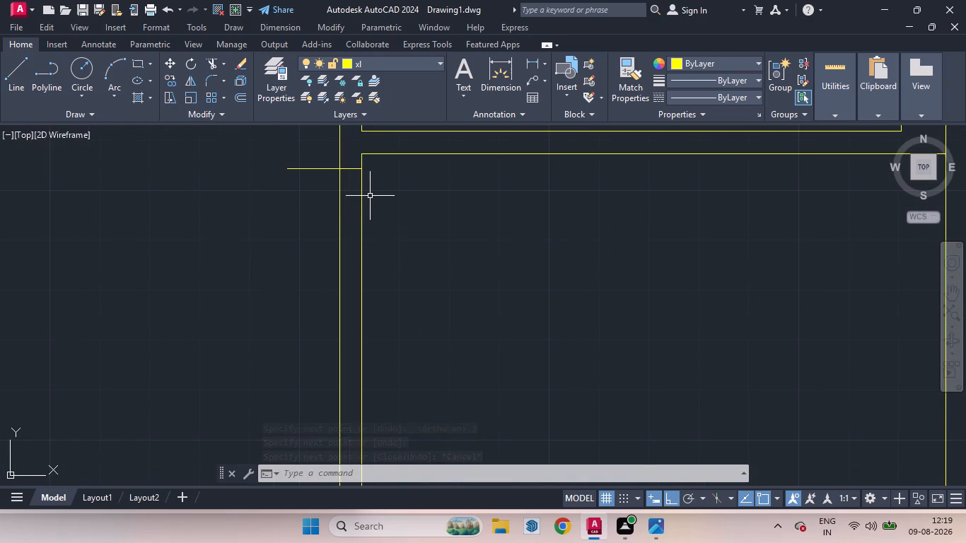
scroll(318, 161, up, 1)
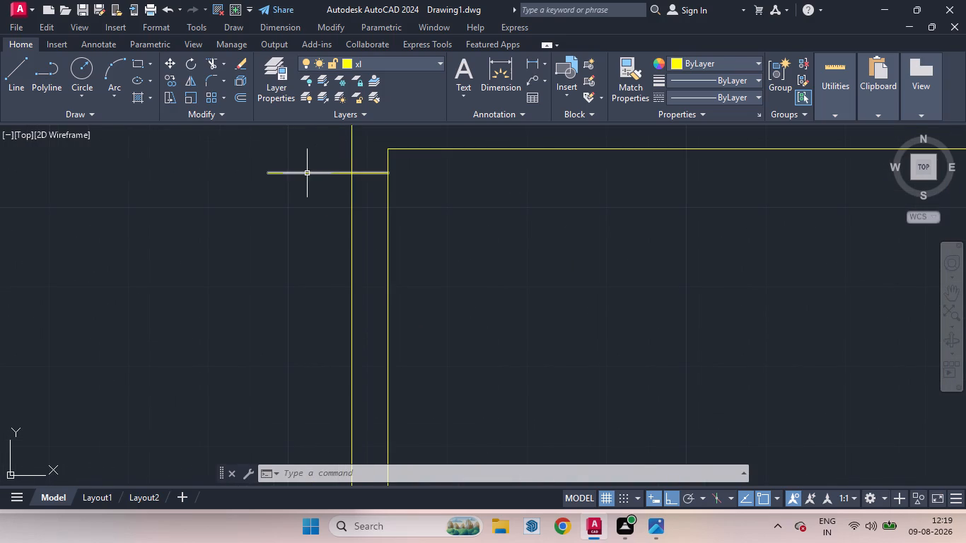
scroll(364, 187, down, 4)
scroll(421, 255, down, 2)
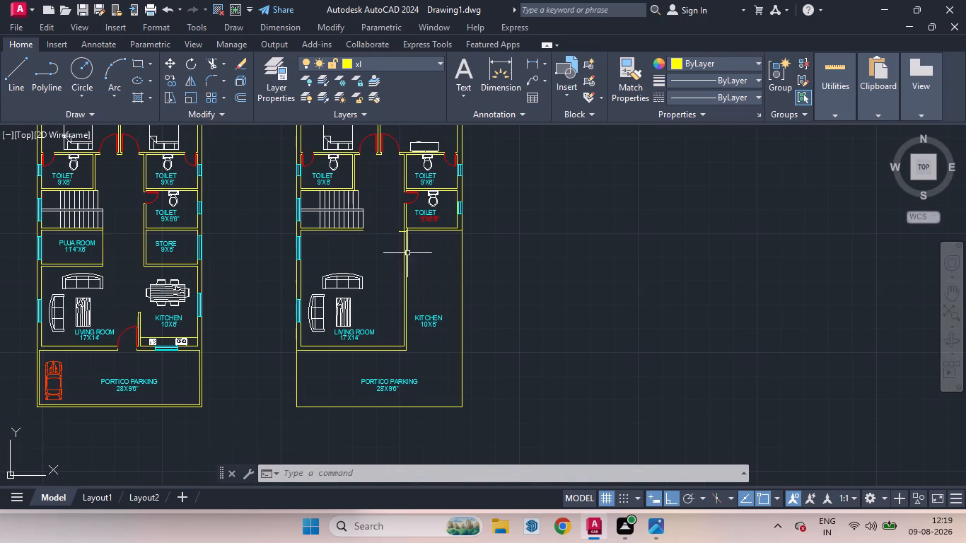
scroll(400, 228, up, 6)
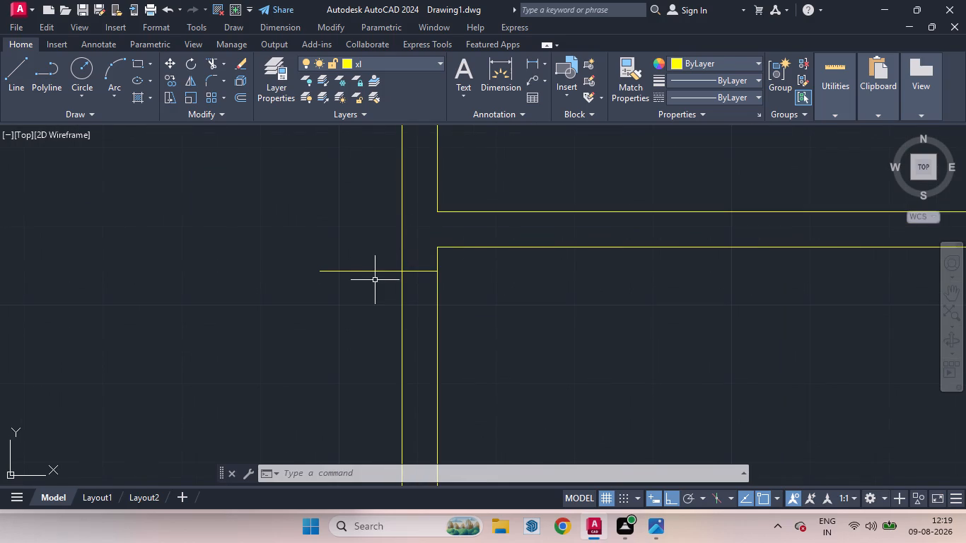
scroll(378, 279, down, 5)
scroll(412, 318, up, 2)
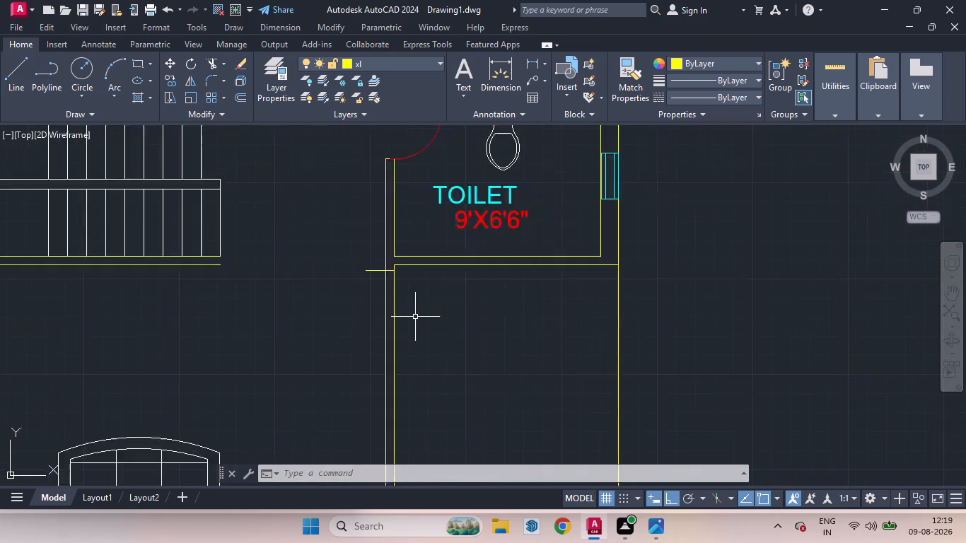
scroll(415, 317, up, 1)
scroll(400, 250, down, 1)
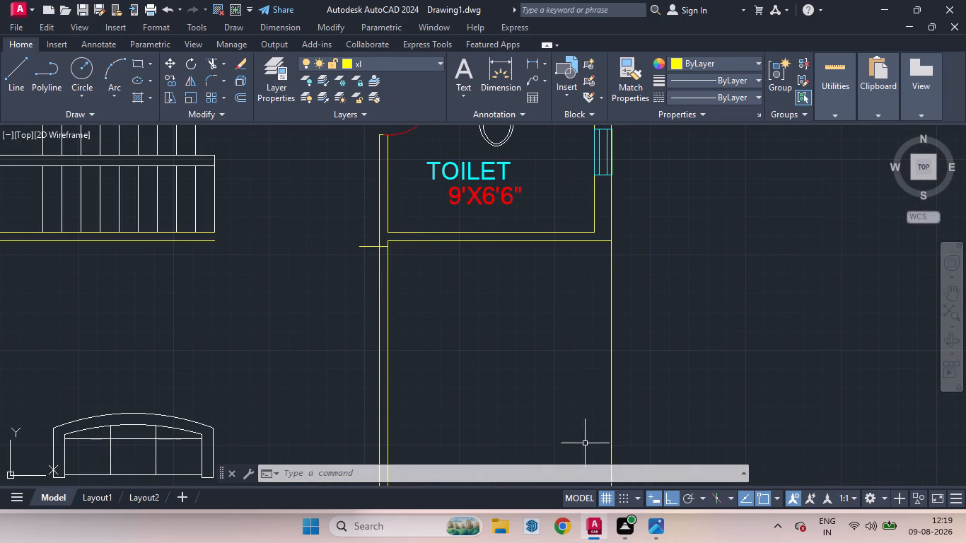
click(654, 535)
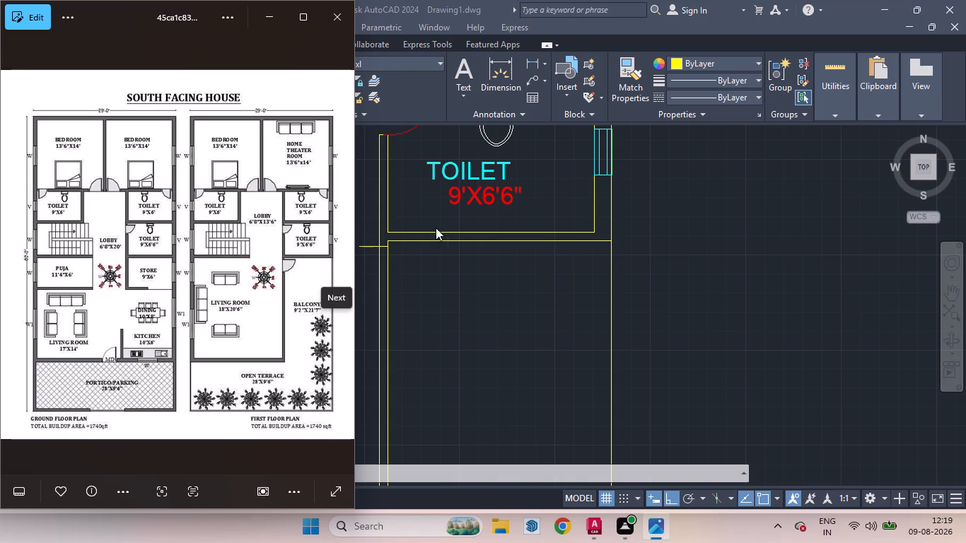
scroll(575, 252, down, 2)
scroll(663, 302, down, 2)
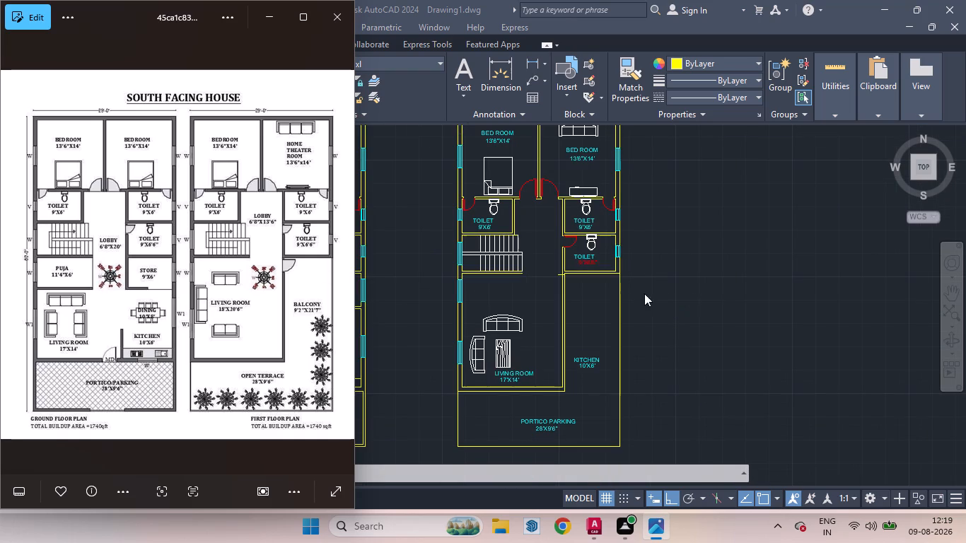
scroll(590, 269, up, 3)
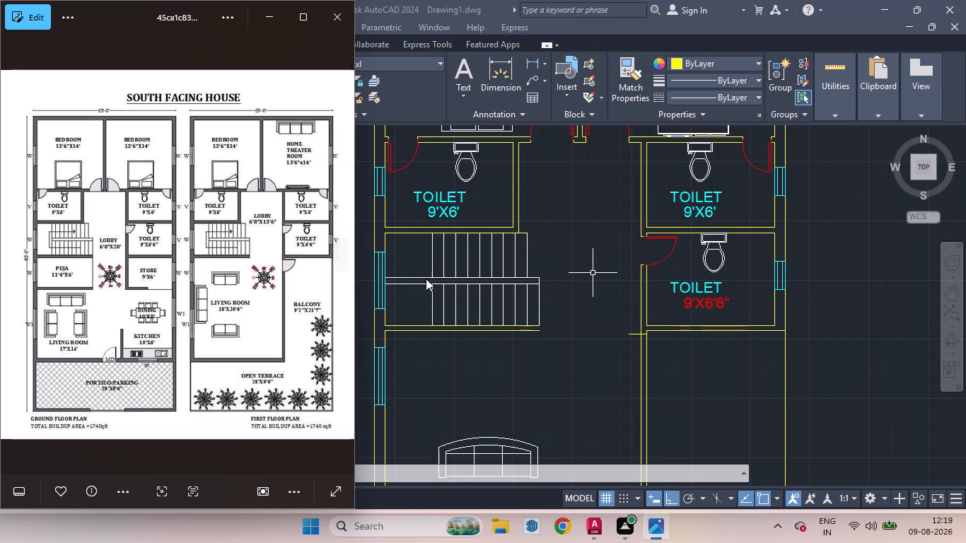
click(824, 298)
Offset the door jamb line 3'-5" down the living room–balcony wall to mark the other side of the opening.
scroll(637, 291, down, 2)
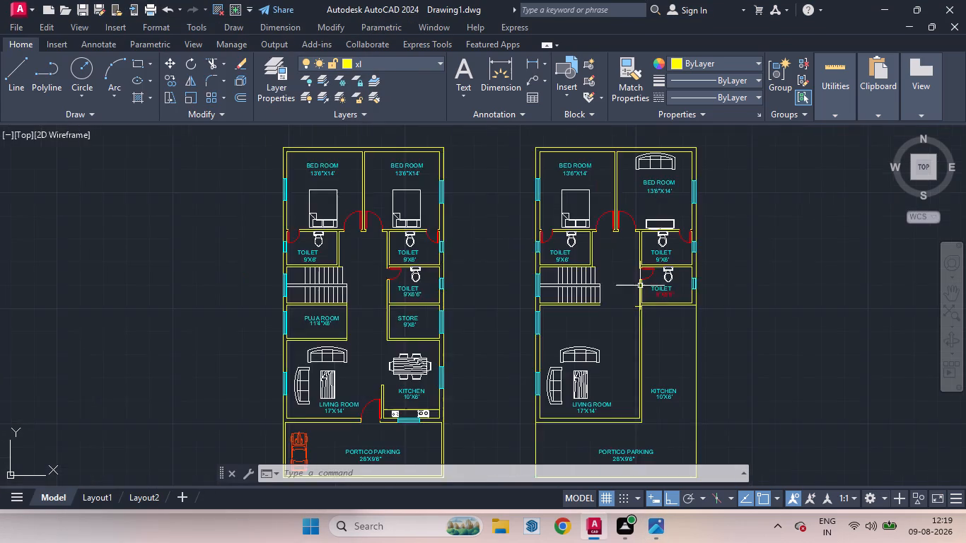
scroll(635, 314, up, 4)
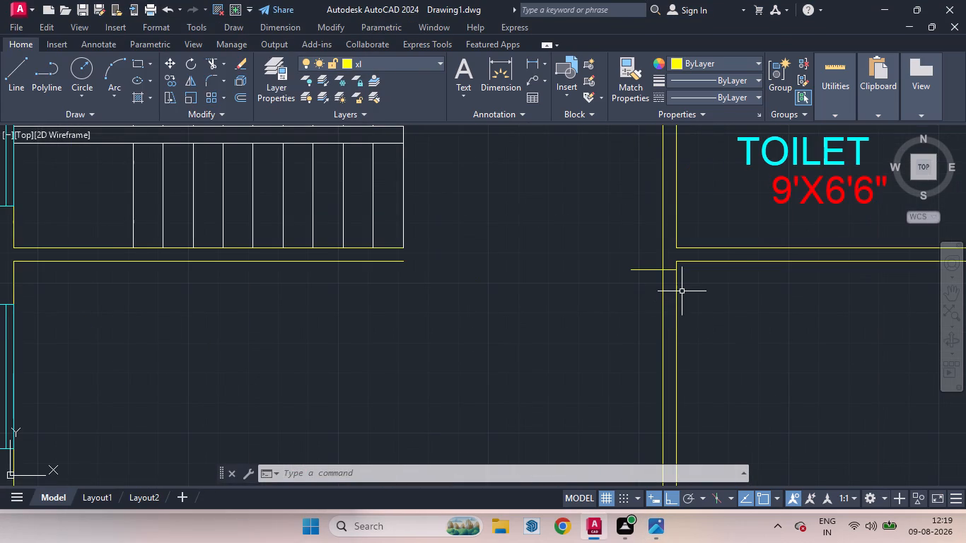
text(o')
key(Return)
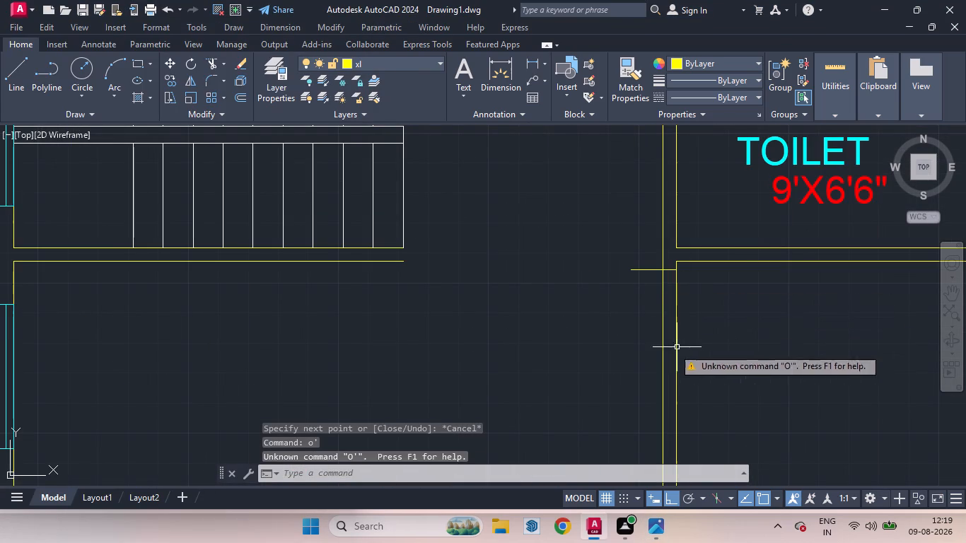
key(Escape)
click(641, 271)
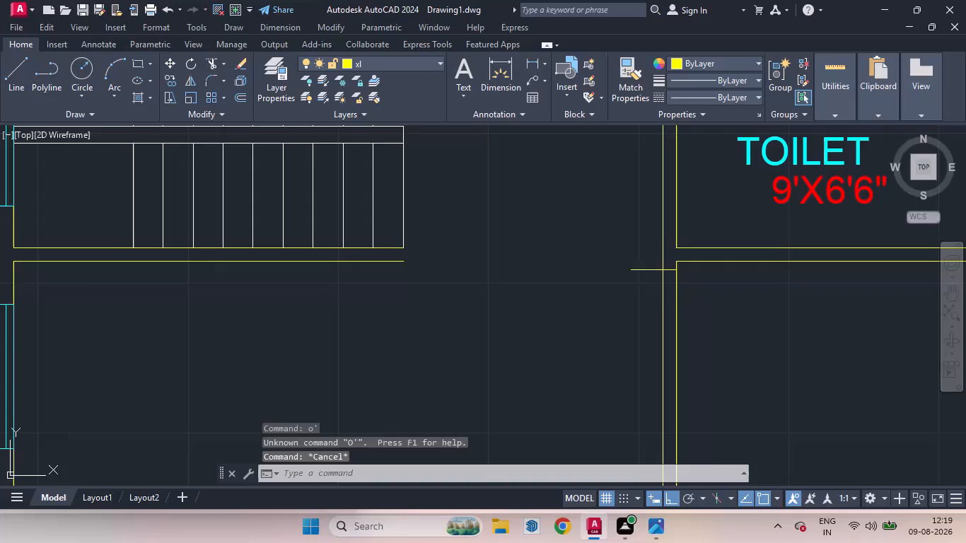
key(o)
key(Return)
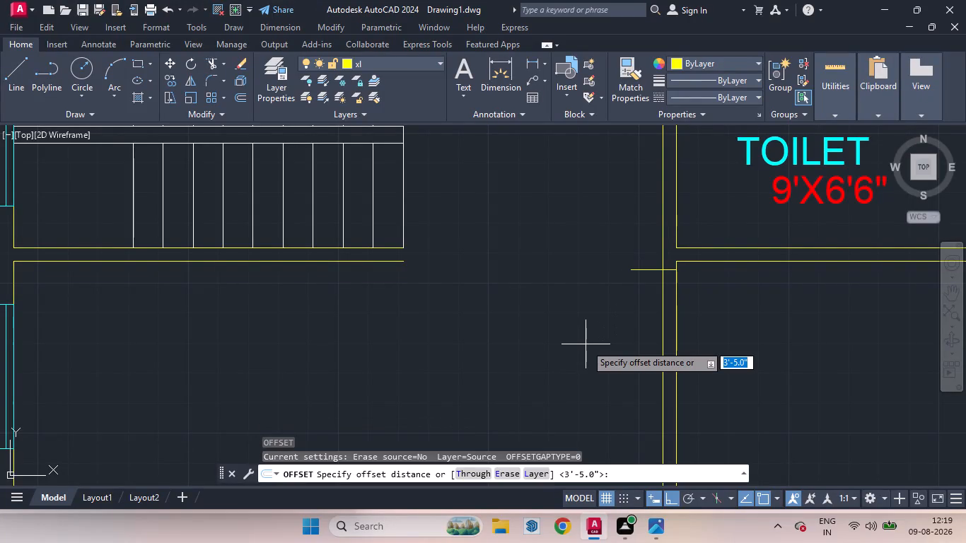
key(Return)
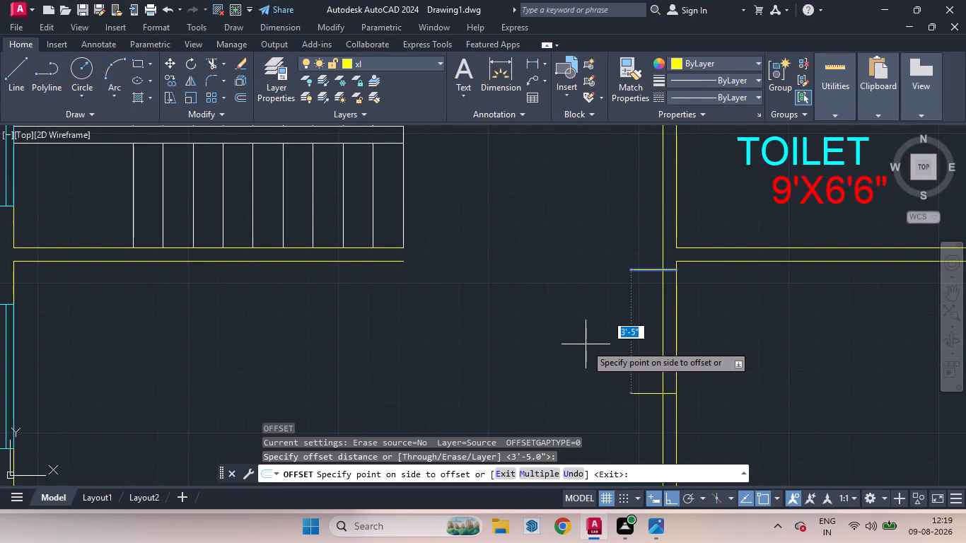
click(589, 356)
key(space)
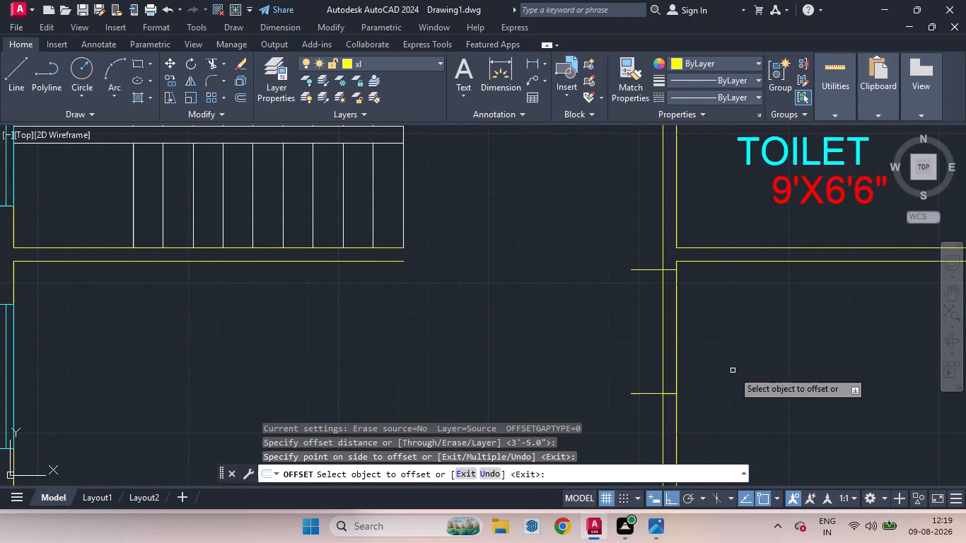
Trim the living room–balcony wall lines between the two jambs and cut off the jamb lines' overhanging ends.
text(tr)
key(Return)
key(Return)
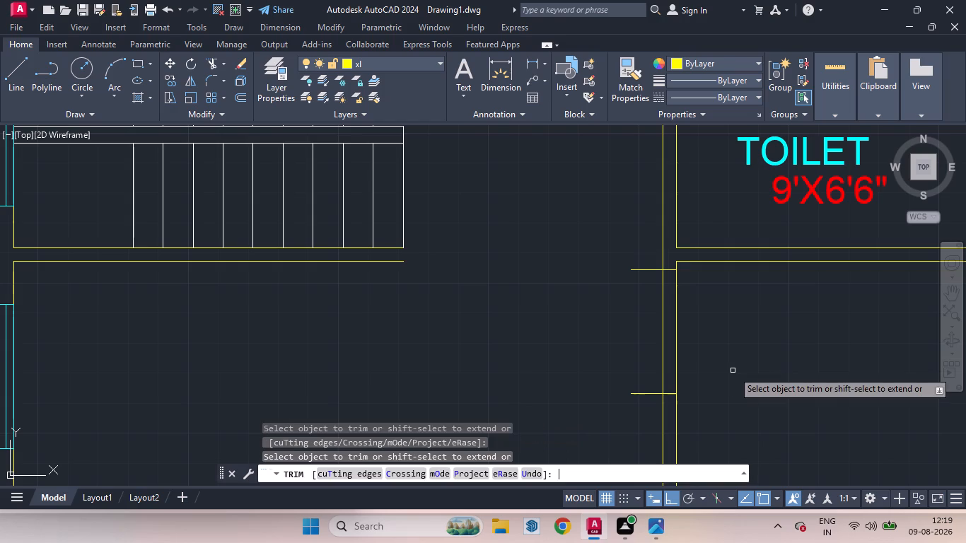
drag(714, 317, 549, 315)
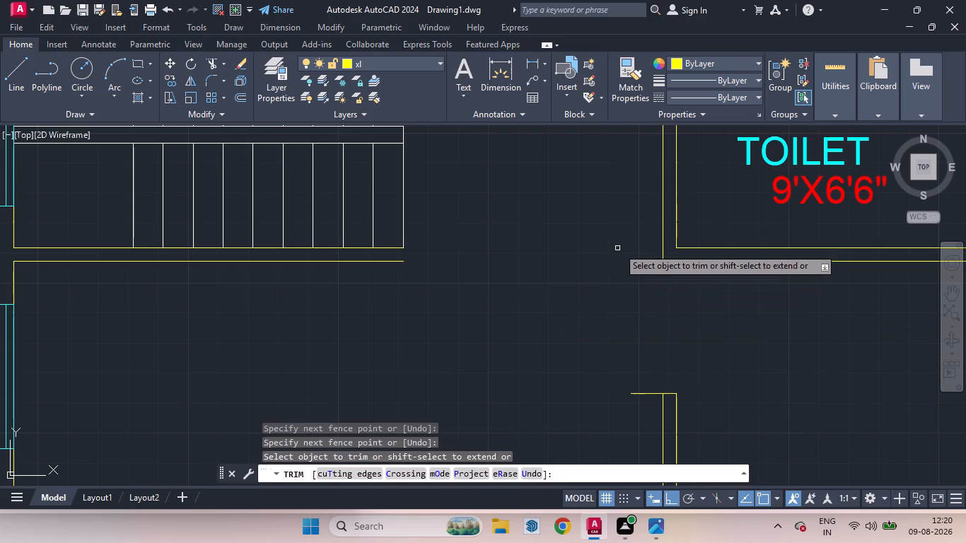
drag(624, 240, 641, 334)
drag(647, 232, 657, 334)
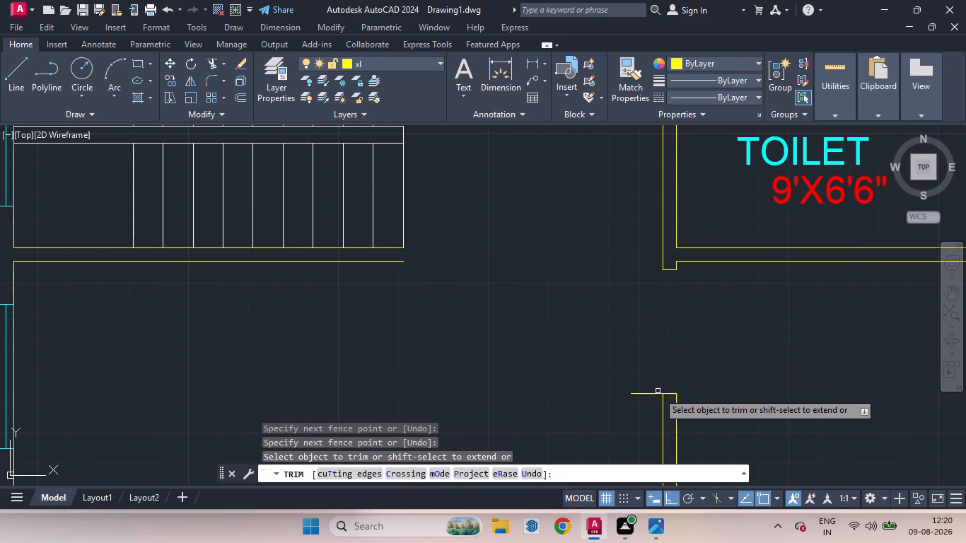
drag(645, 364, 642, 433)
scroll(612, 308, down, 3)
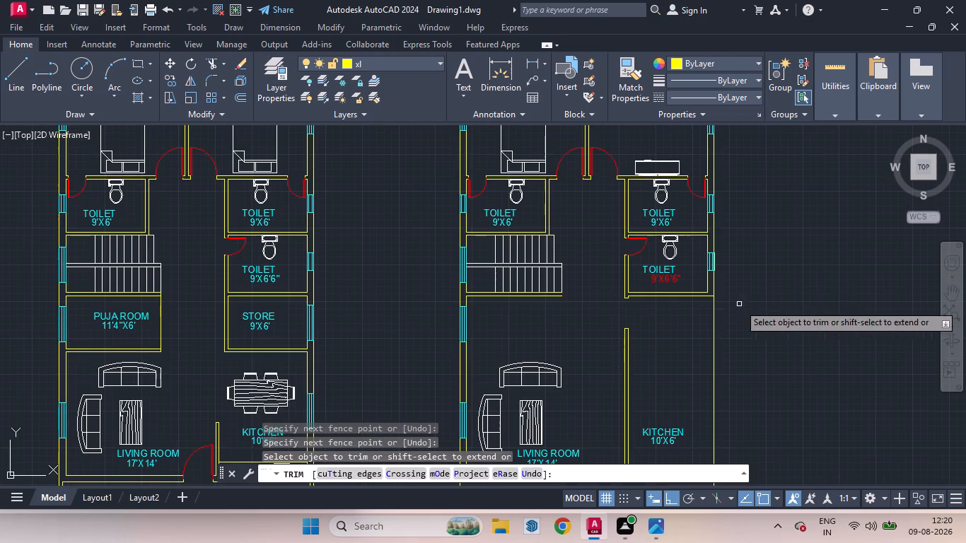
key(space)
Examine the first floor plan around the new balcony opening and compare it with the reference image's balcony door.
scroll(765, 289, down, 3)
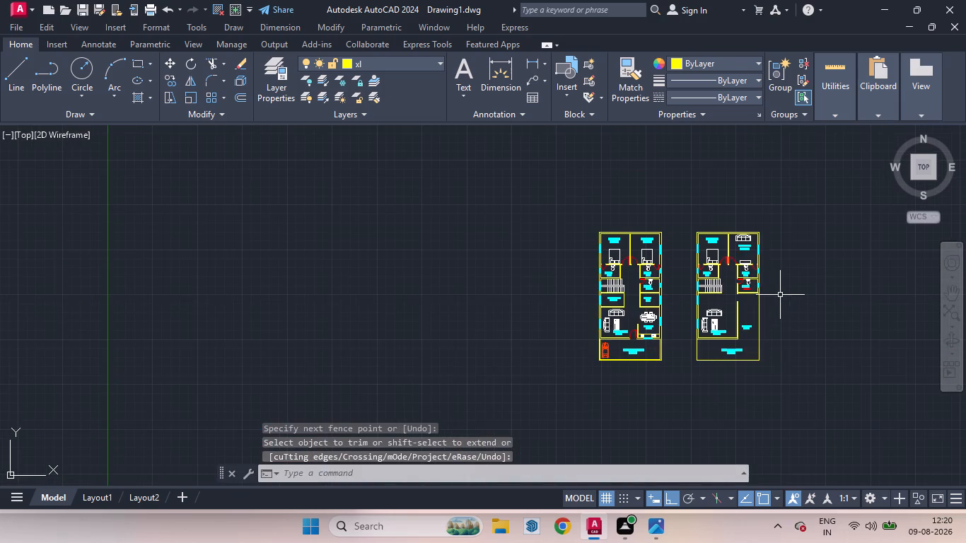
scroll(730, 407, up, 2)
scroll(752, 356, down, 2)
scroll(780, 271, up, 3)
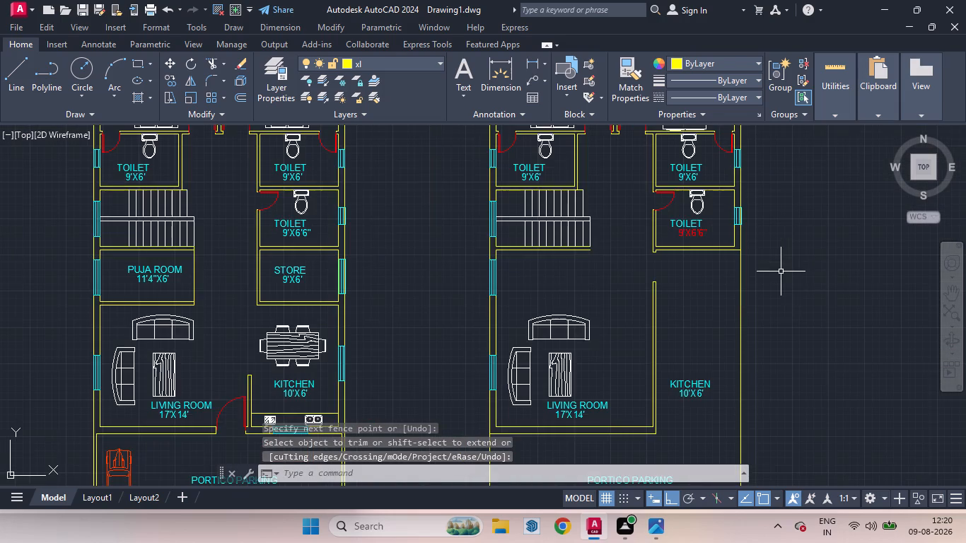
scroll(767, 290, down, 2)
scroll(790, 250, up, 2)
scroll(787, 259, down, 1)
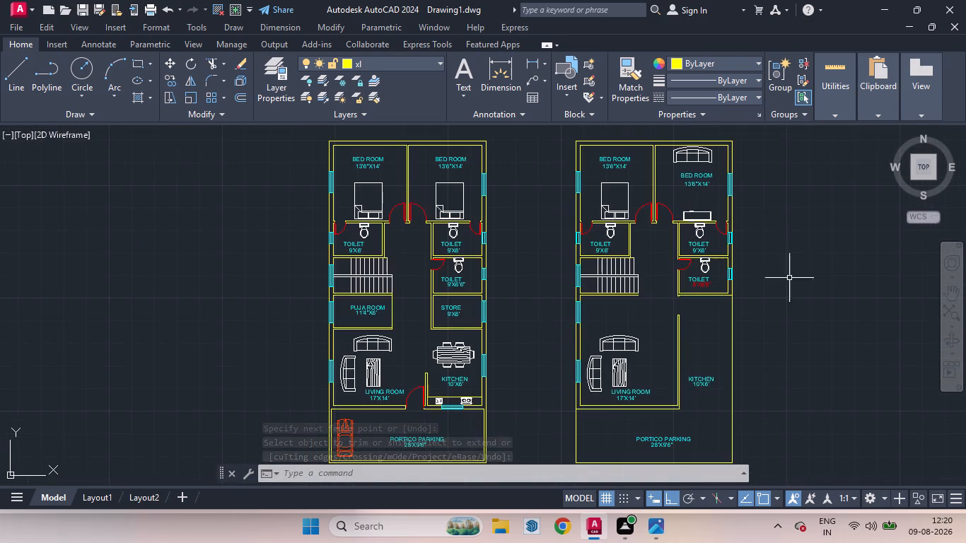
scroll(793, 293, down, 2)
middle_drag(792, 295, 776, 303)
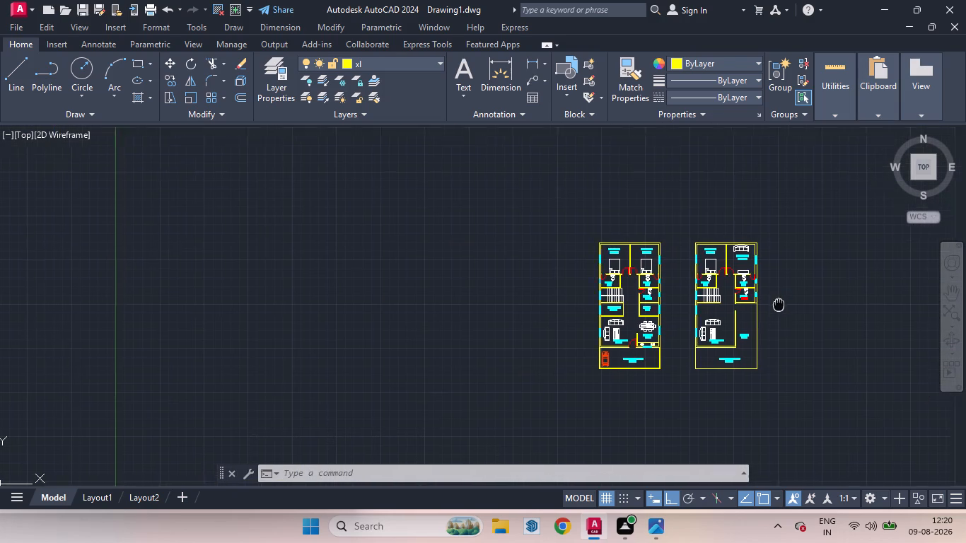
middle_drag(776, 303, 630, 298)
scroll(630, 298, up, 2)
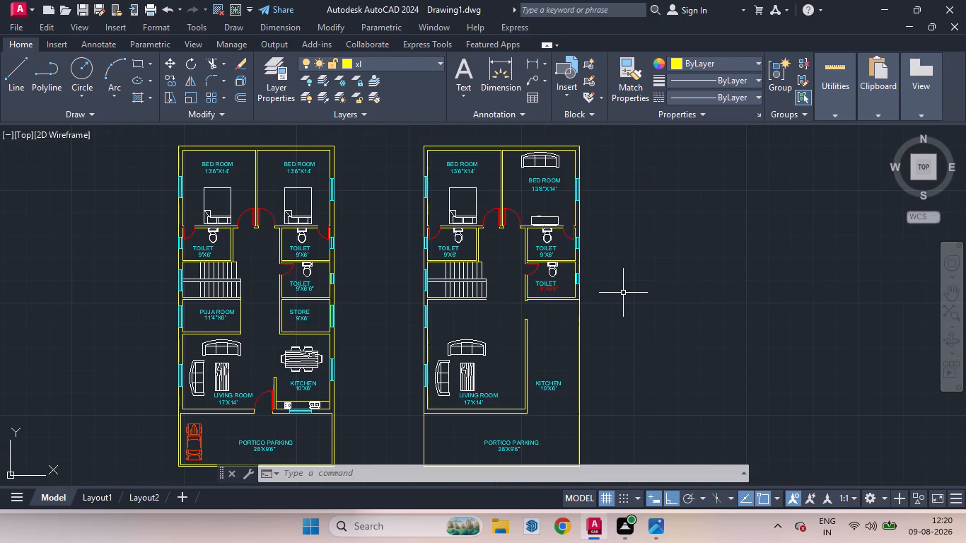
scroll(623, 293, down, 1)
scroll(596, 304, up, 2)
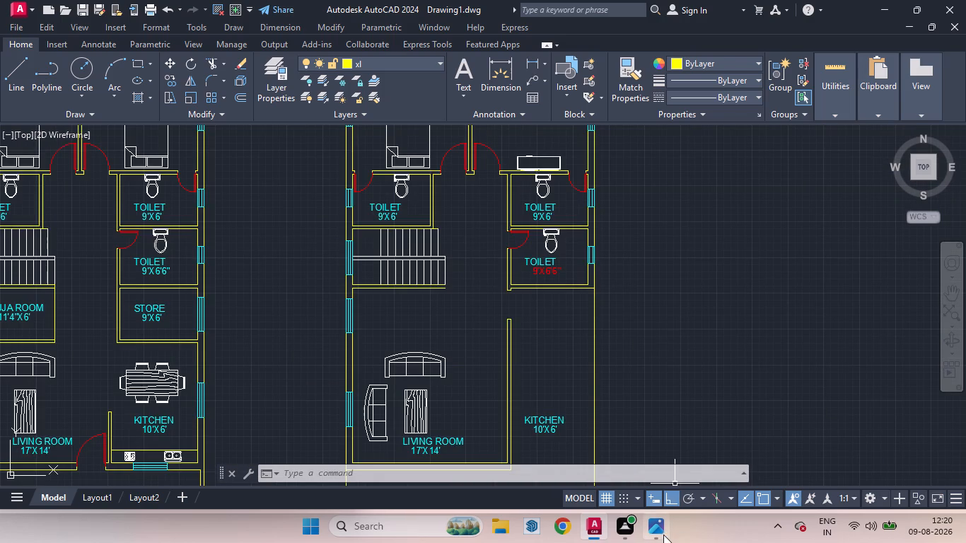
click(653, 465)
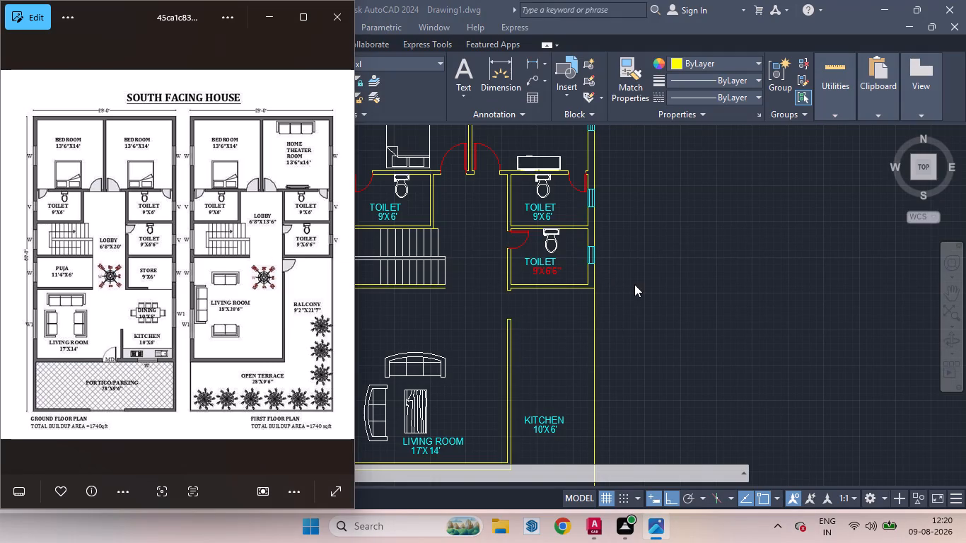
scroll(641, 288, down, 2)
scroll(607, 299, up, 2)
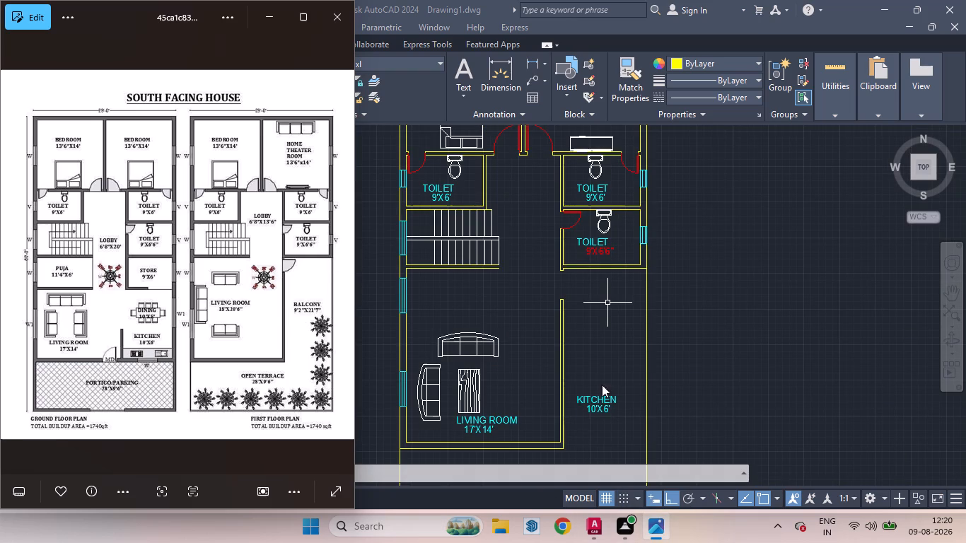
scroll(644, 245, down, 2)
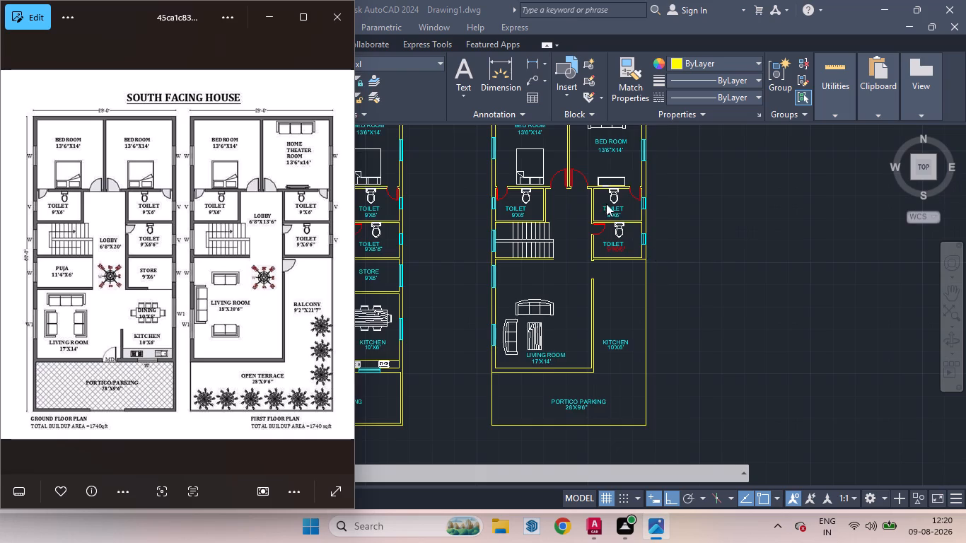
scroll(596, 196, up, 3)
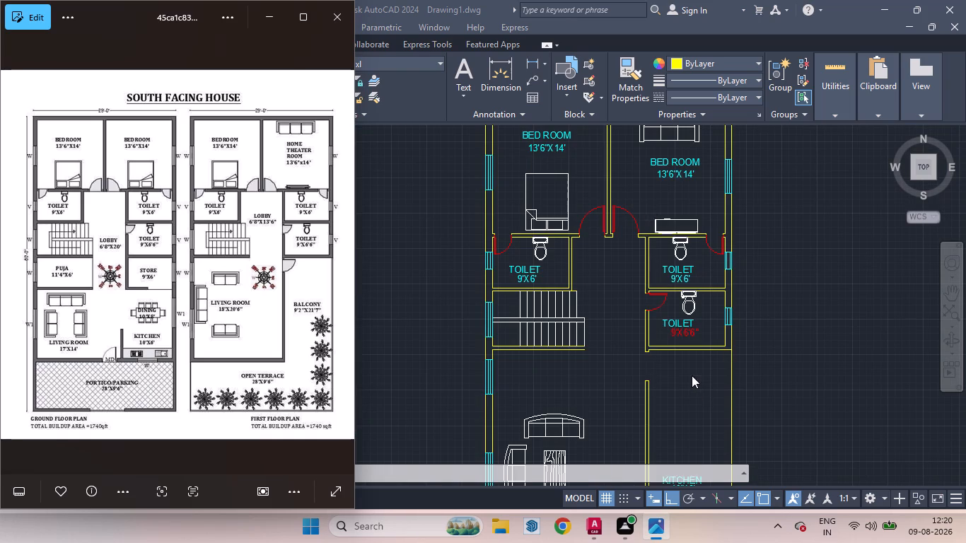
scroll(706, 346, down, 2)
scroll(718, 375, up, 1)
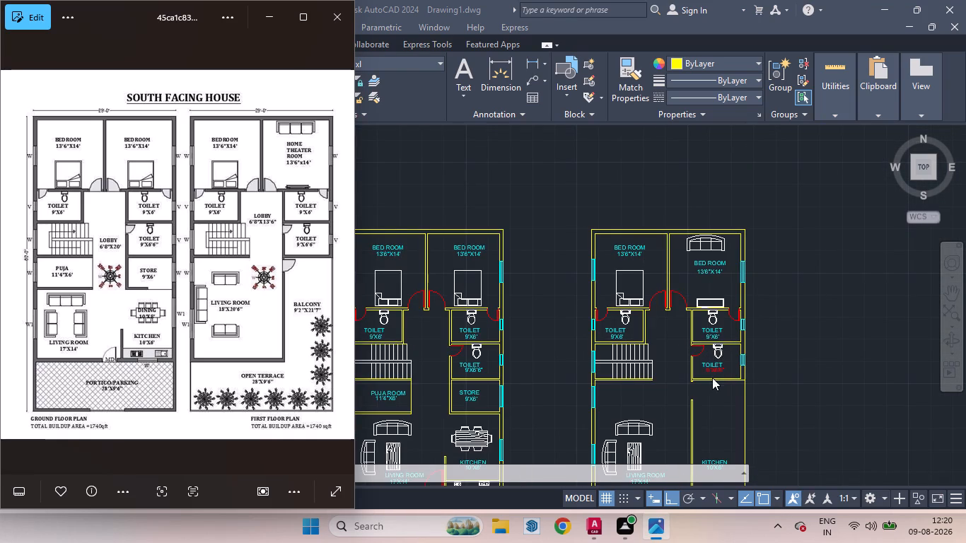
Copy the 9'X6'6" toilet's door to the balcony opening, placing its hinge at the midpoint of the upper jamb.
click(687, 337)
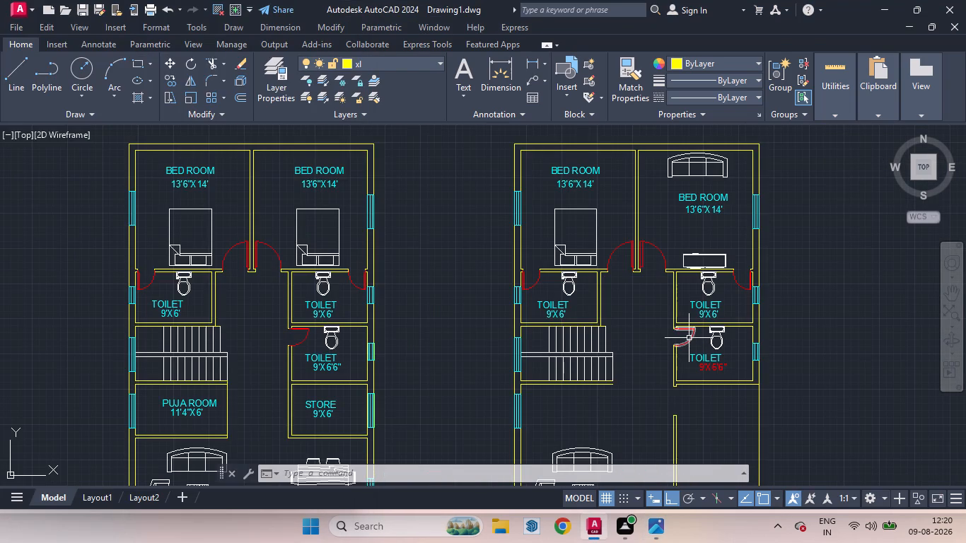
click(690, 339)
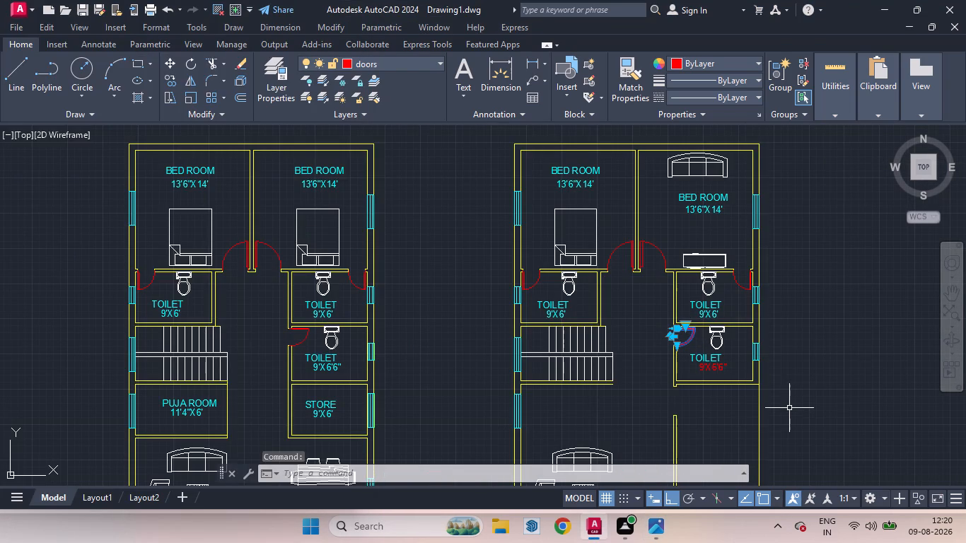
text(co)
key(Return)
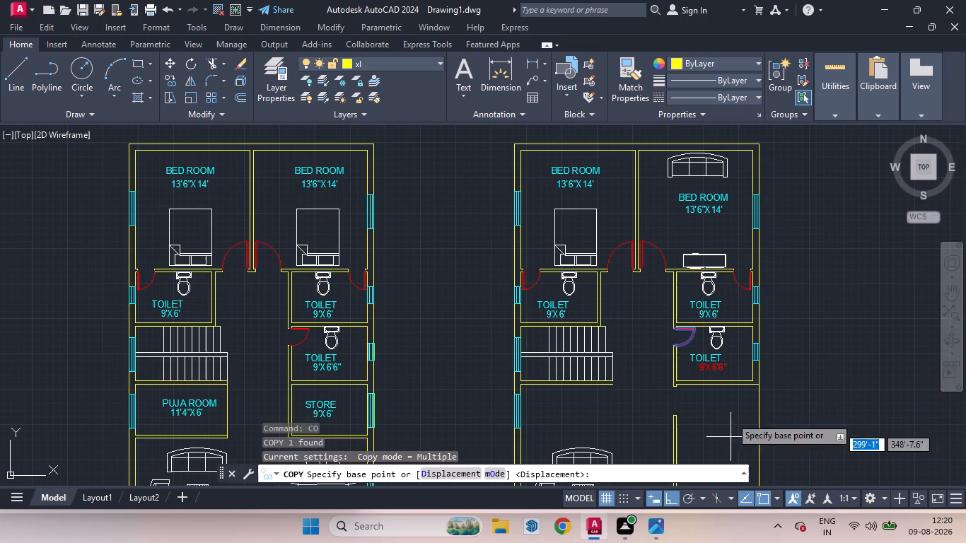
click(675, 332)
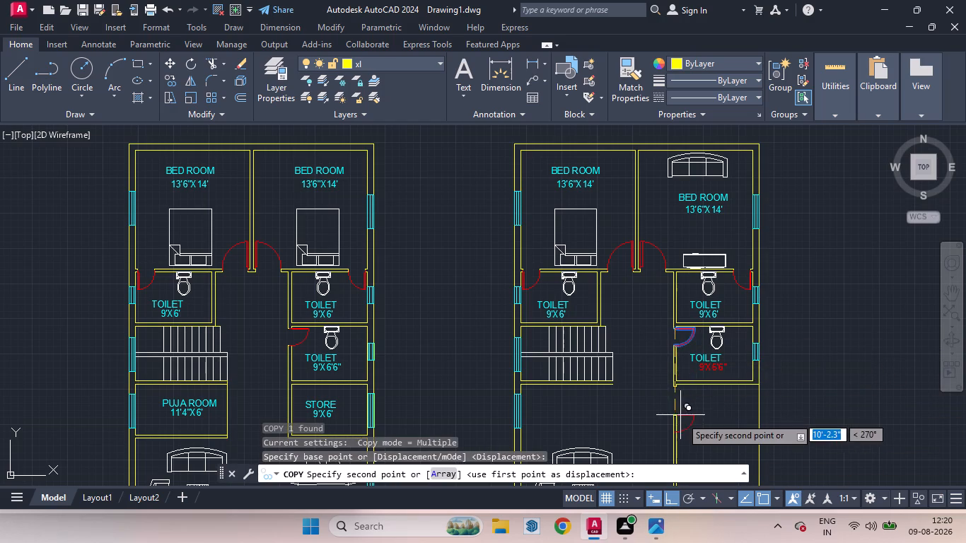
scroll(681, 416, up, 4)
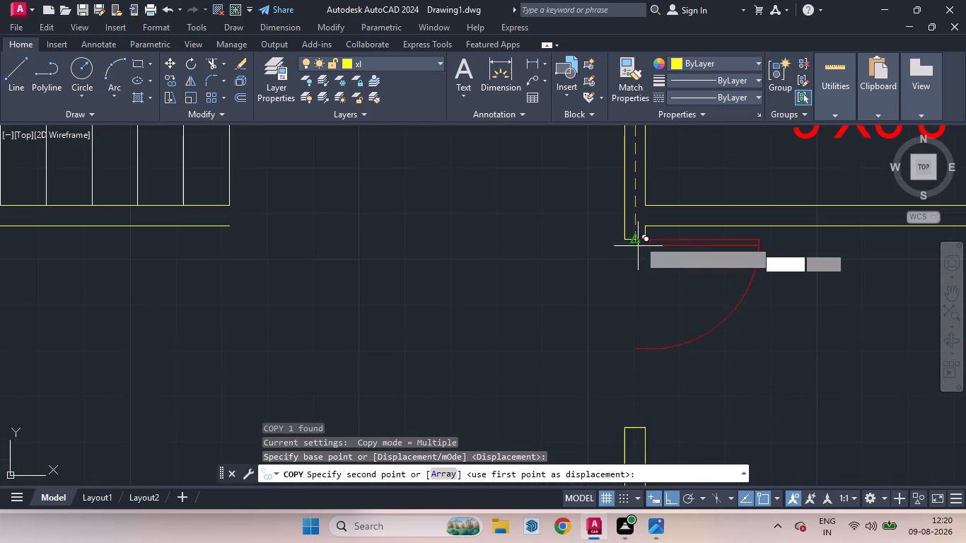
click(636, 242)
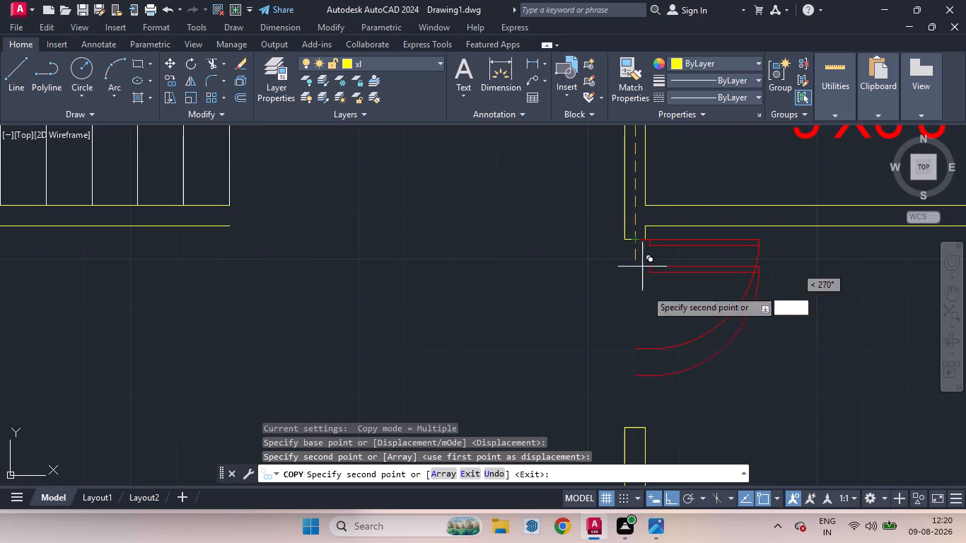
key(Escape)
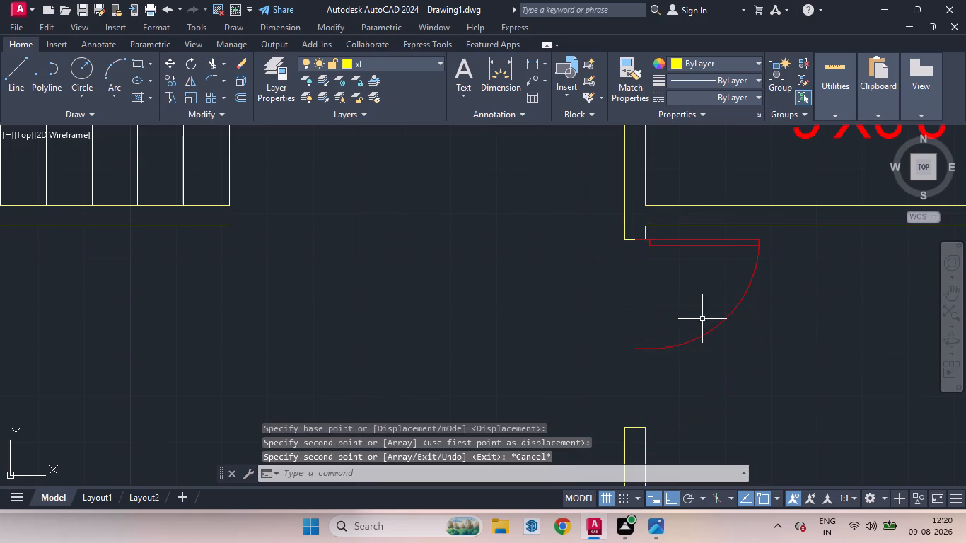
Scale the copied balcony door up from its hinge point so its swing spans the opening to the lower jamb.
click(719, 323)
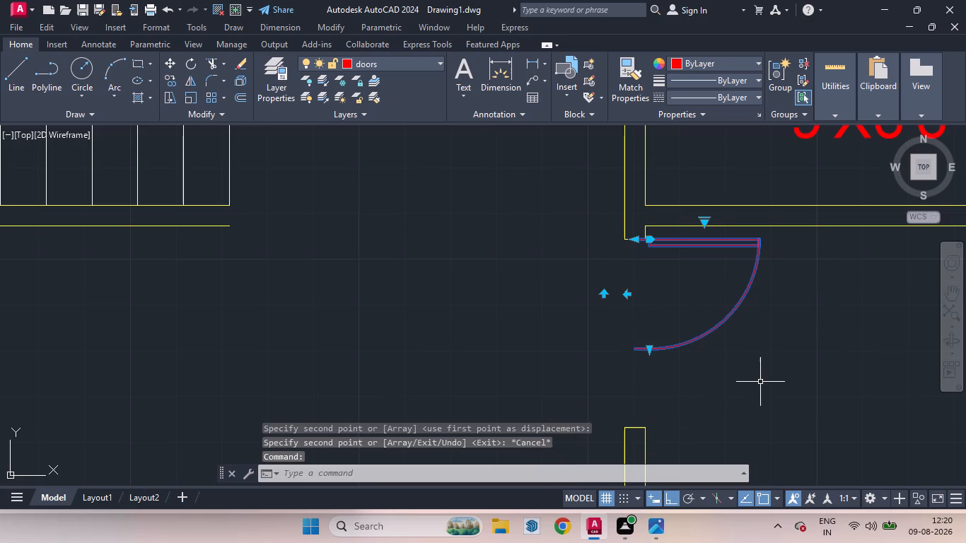
text(sc)
key(Return)
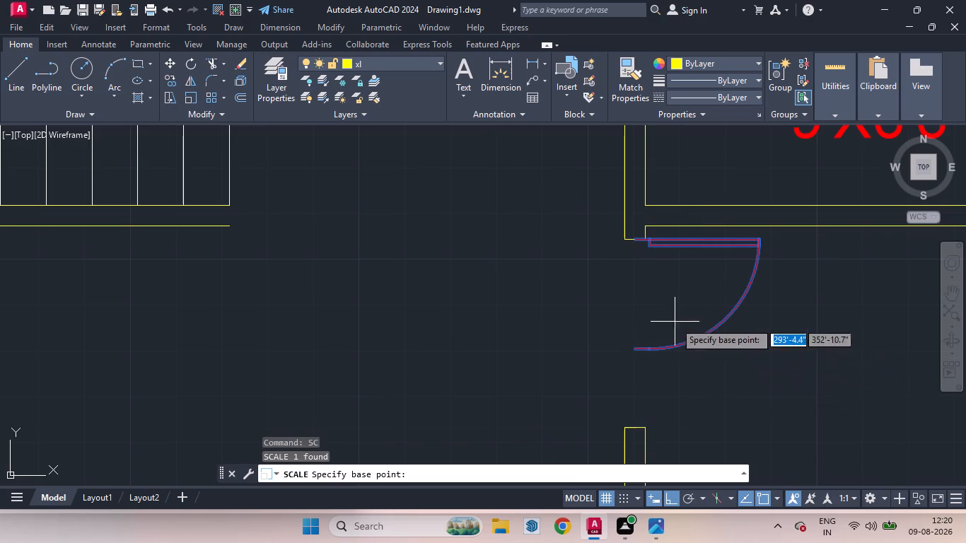
click(634, 240)
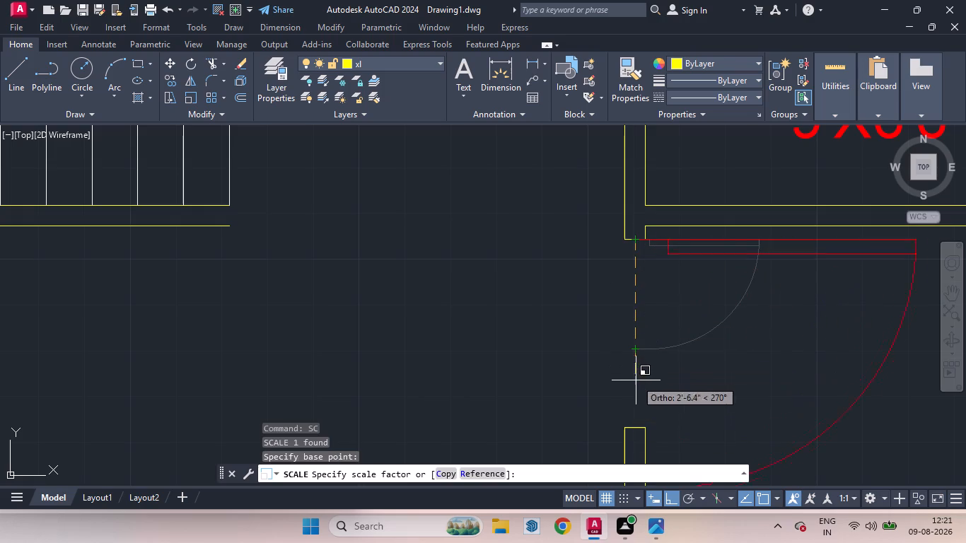
click(616, 346)
scroll(581, 354, down, 3)
scroll(711, 359, down, 3)
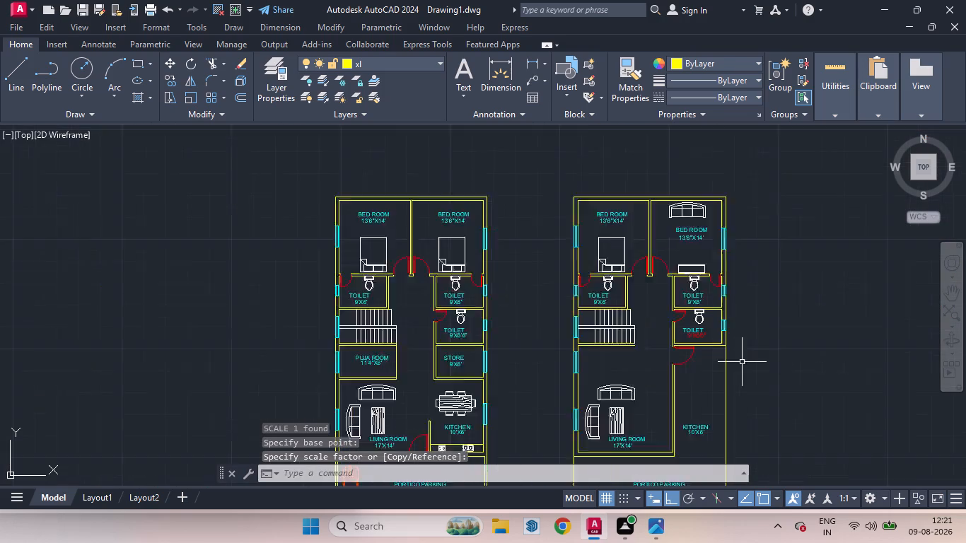
key(space)
scroll(751, 368, down, 3)
scroll(782, 373, up, 2)
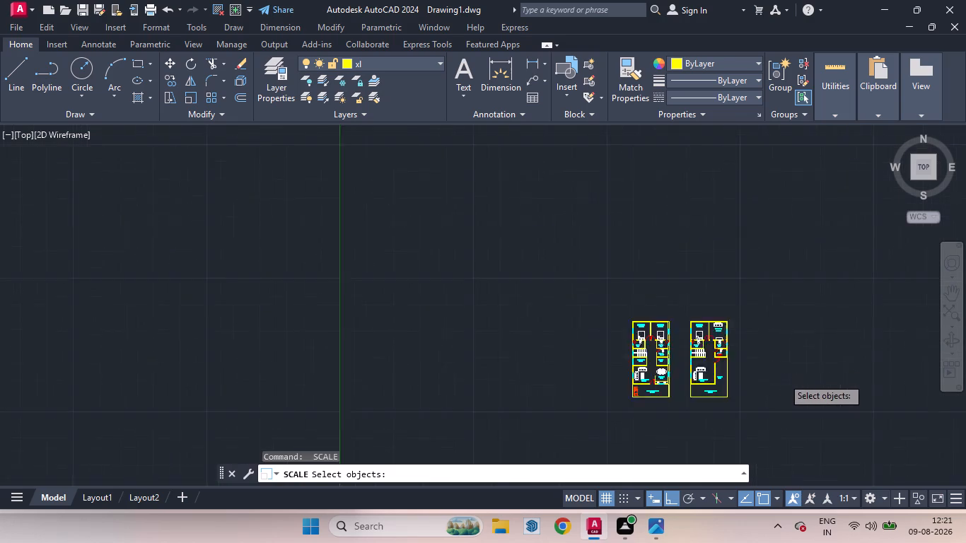
scroll(783, 378, up, 3)
key(Escape)
Move the horizontal sofa in the first floor plan's living room straight up toward the staircase wall.
scroll(734, 376, down, 4)
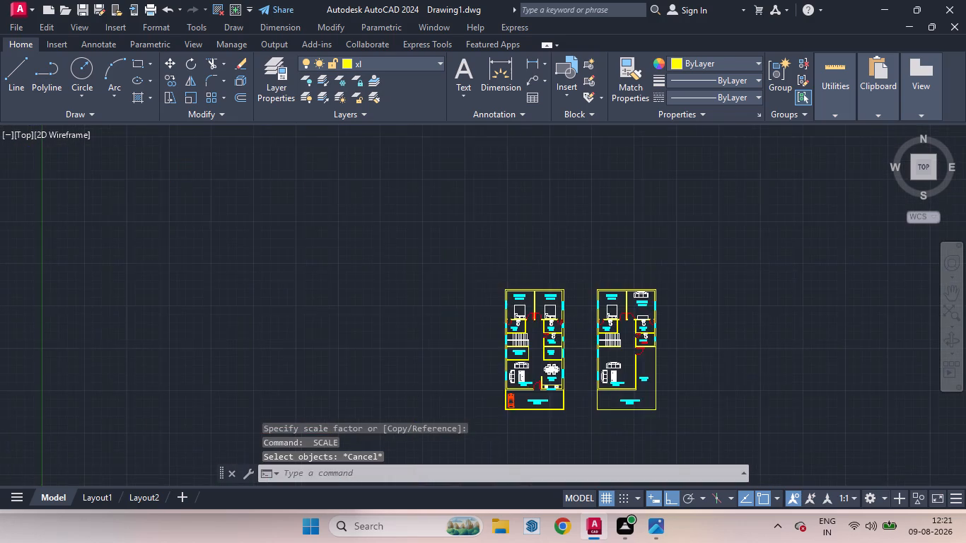
scroll(716, 398, up, 1)
scroll(619, 349, up, 1)
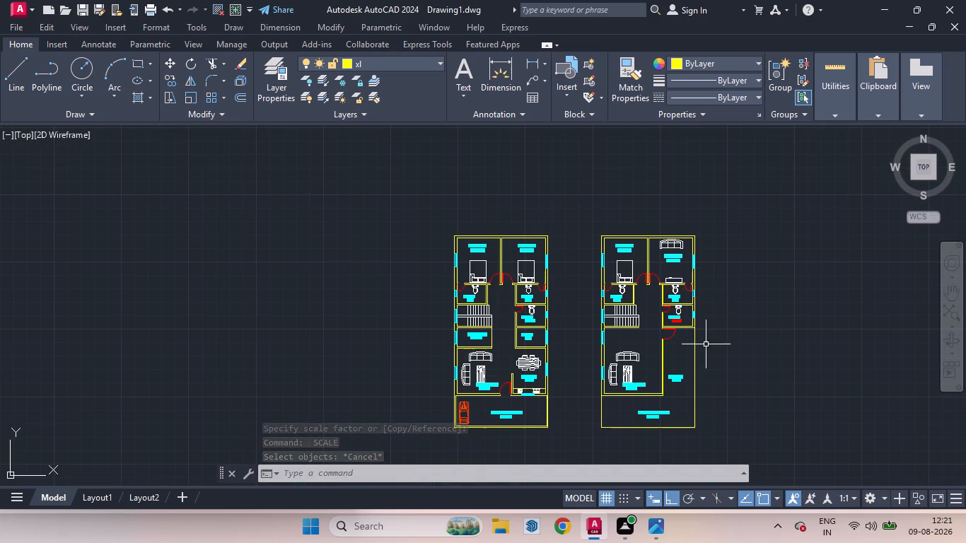
click(644, 462)
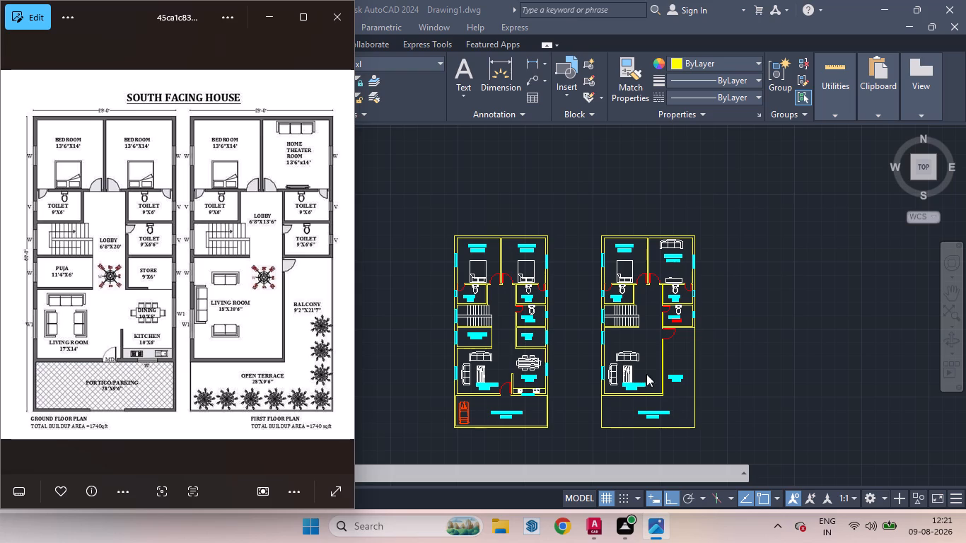
click(627, 352)
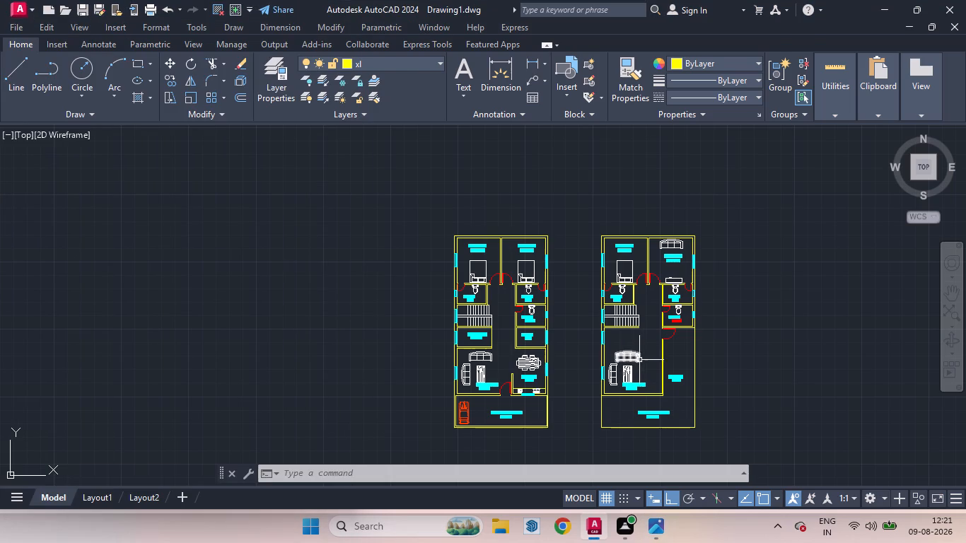
click(632, 361)
key(m)
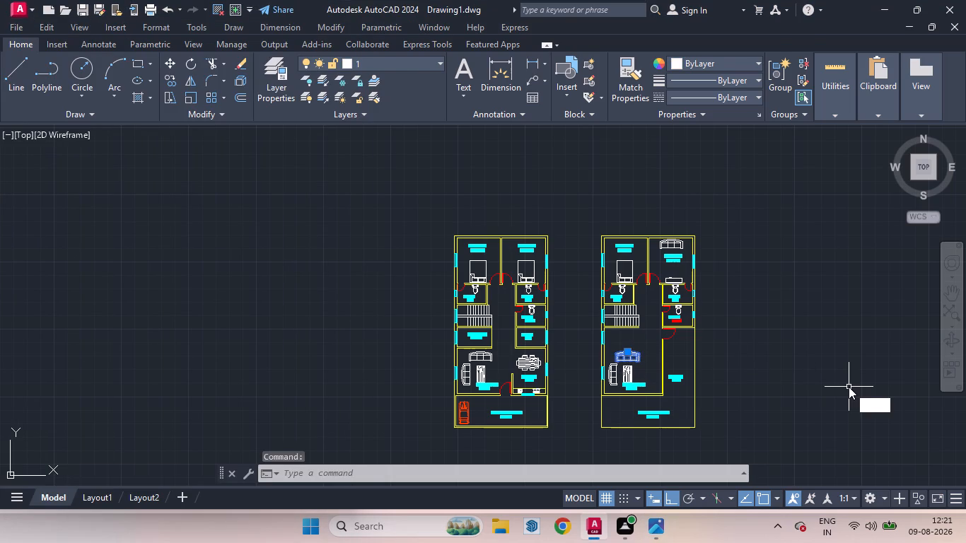
key(Return)
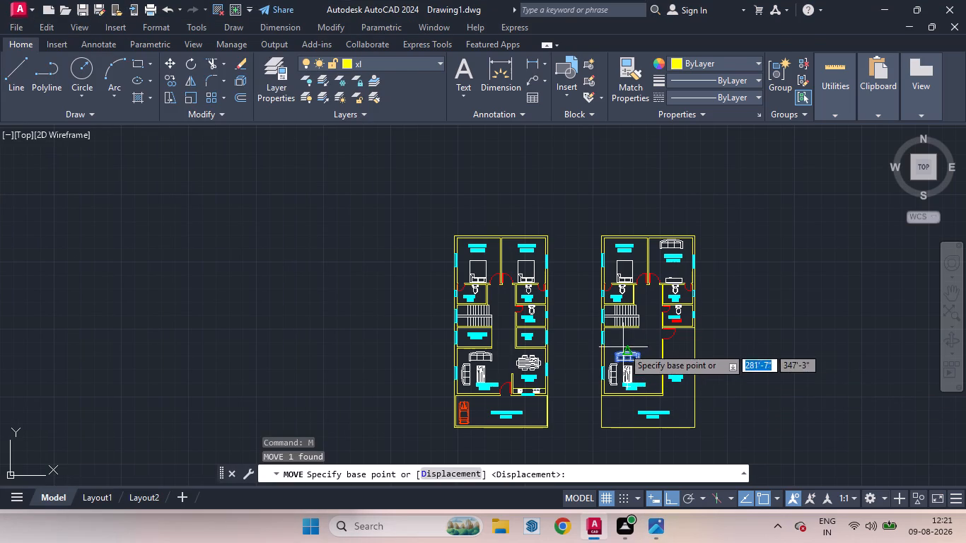
click(626, 350)
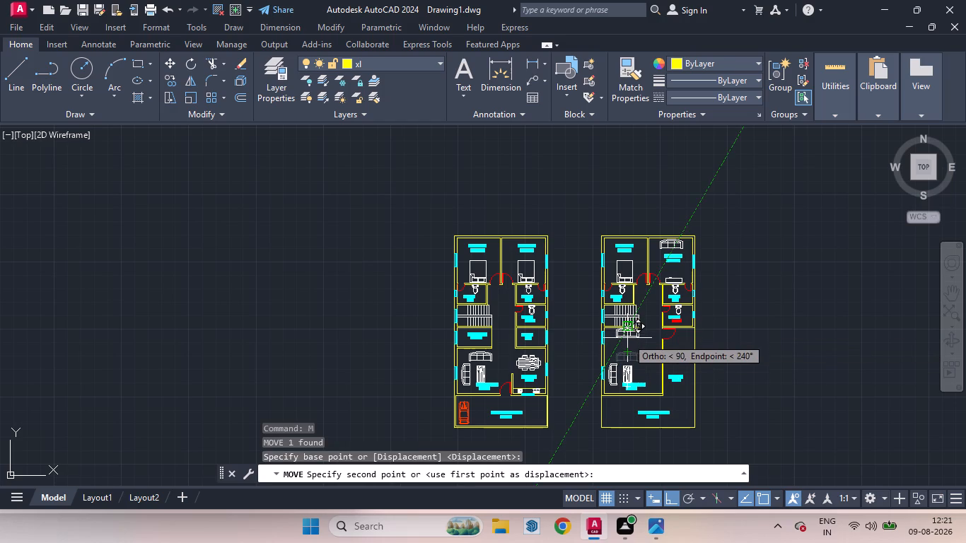
scroll(628, 347, up, 2)
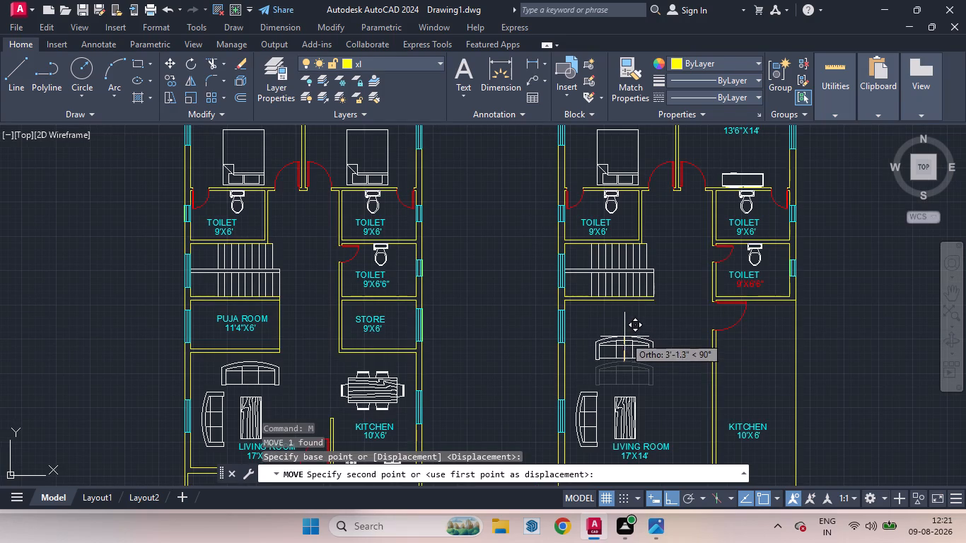
click(623, 316)
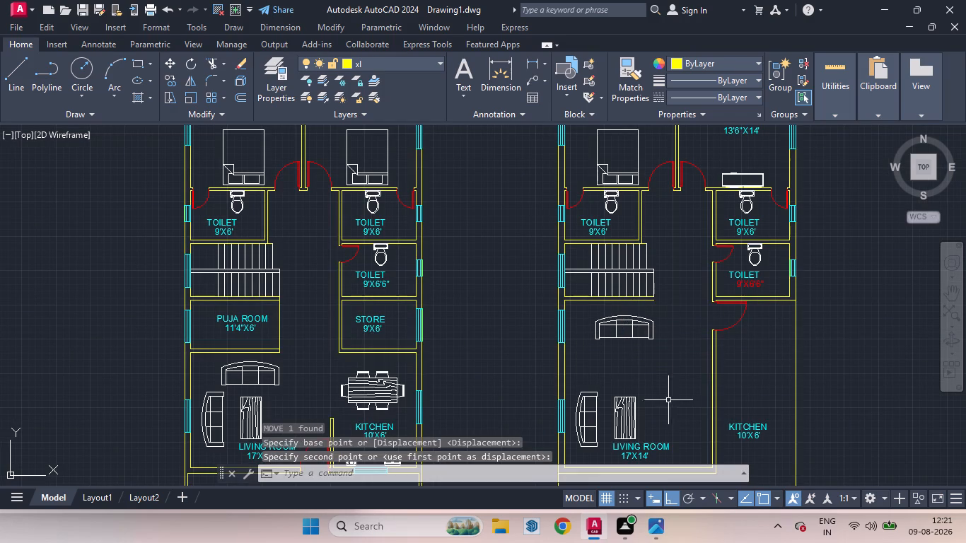
Move the vertical sofa beside the first floor living room's outer wall straight up by about 5'-2".
scroll(714, 366, down, 2)
scroll(691, 394, up, 3)
scroll(692, 393, down, 1)
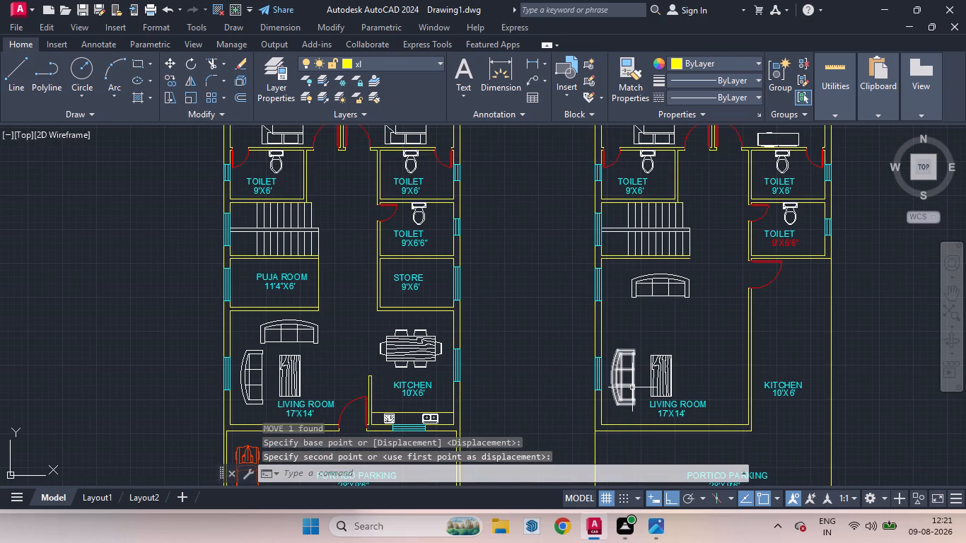
click(632, 386)
key(m)
key(Return)
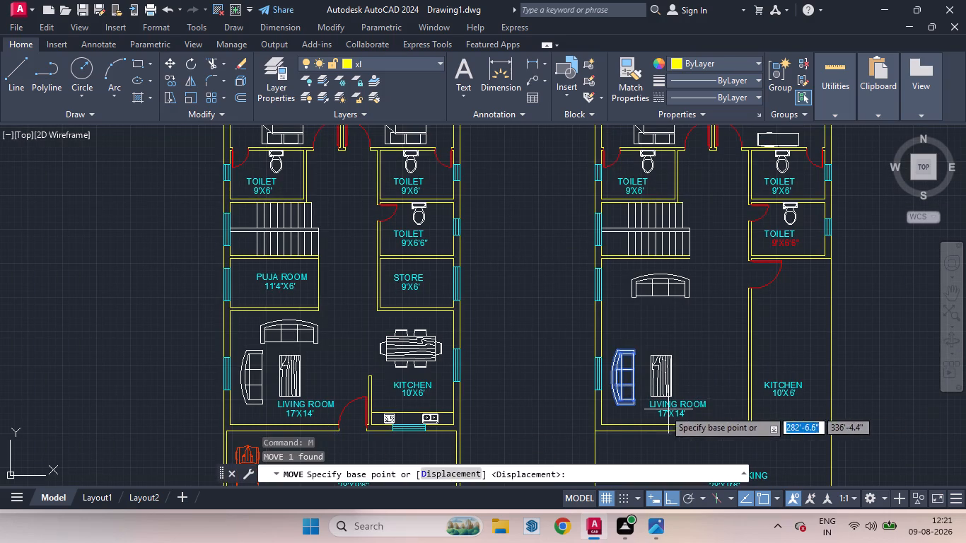
click(630, 361)
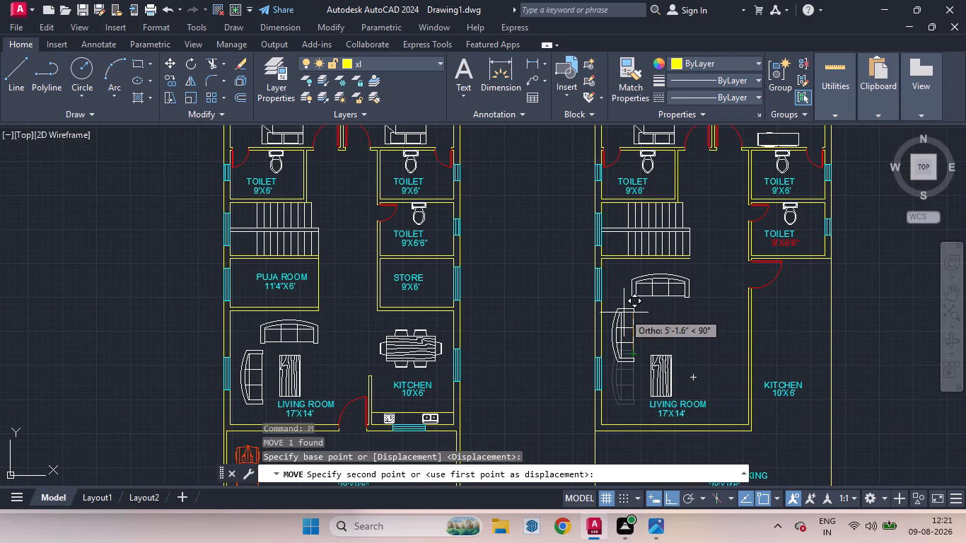
click(624, 313)
Move the wooden center table in the first floor living room straight up by about 5'-5", alongside the vertical sofa.
click(659, 384)
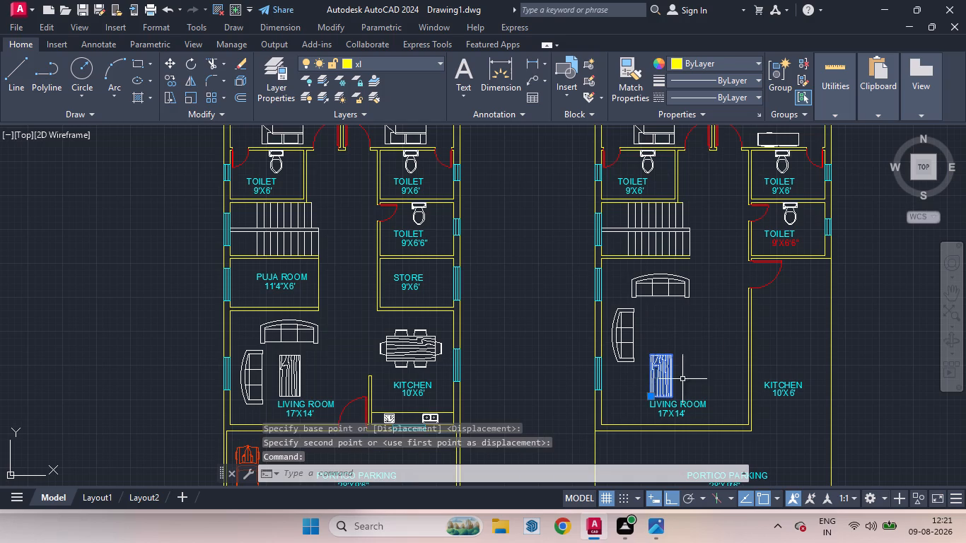
key(m)
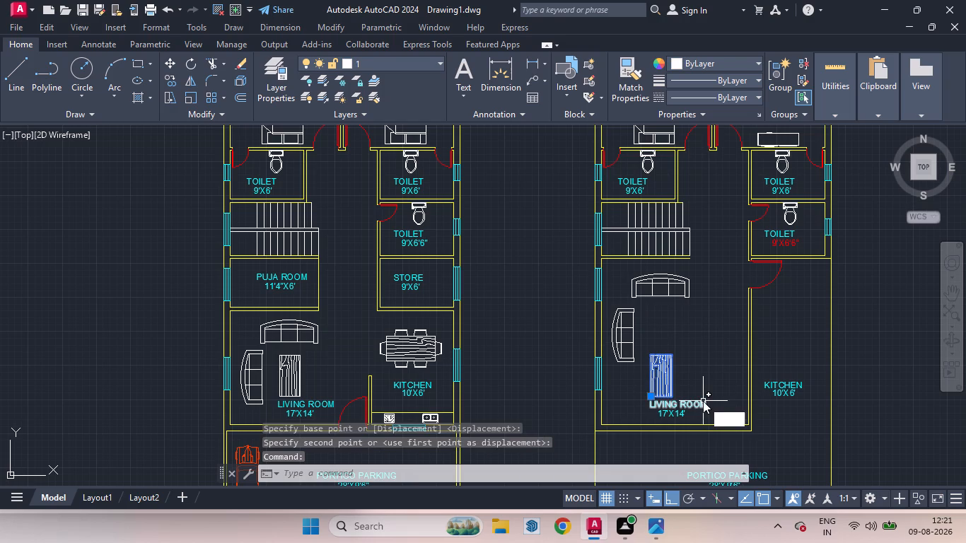
key(Return)
click(661, 363)
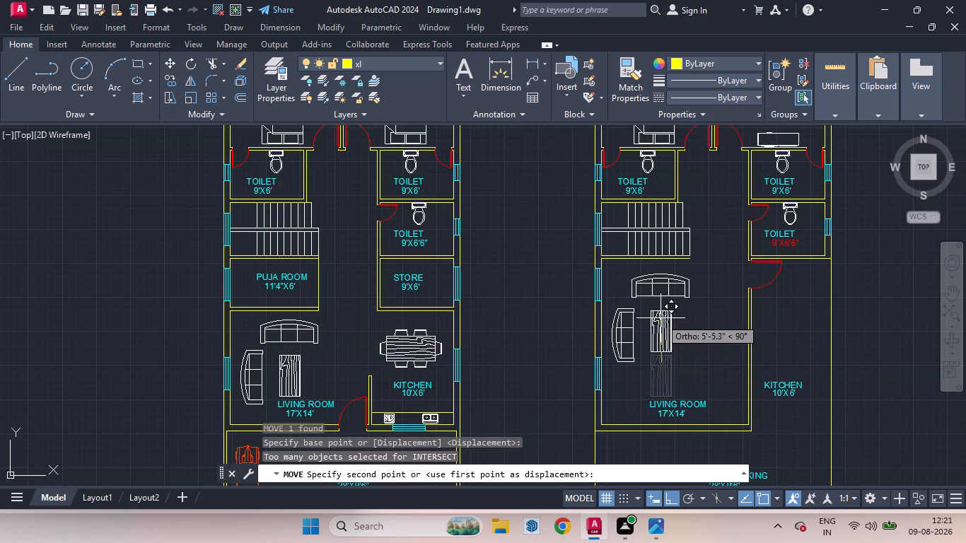
click(661, 320)
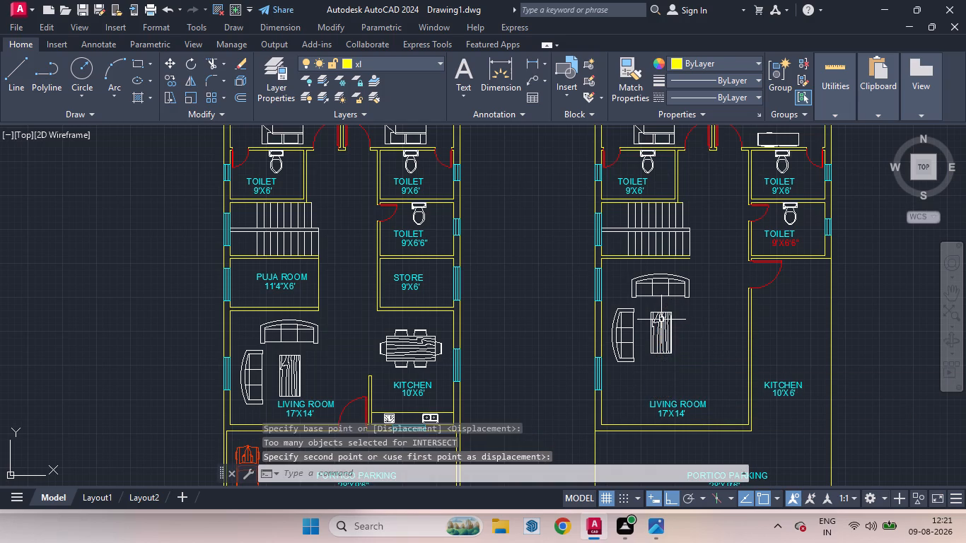
Nudge the vertical sofa in the first floor living room slightly further up toward the horizontal sofa.
click(619, 314)
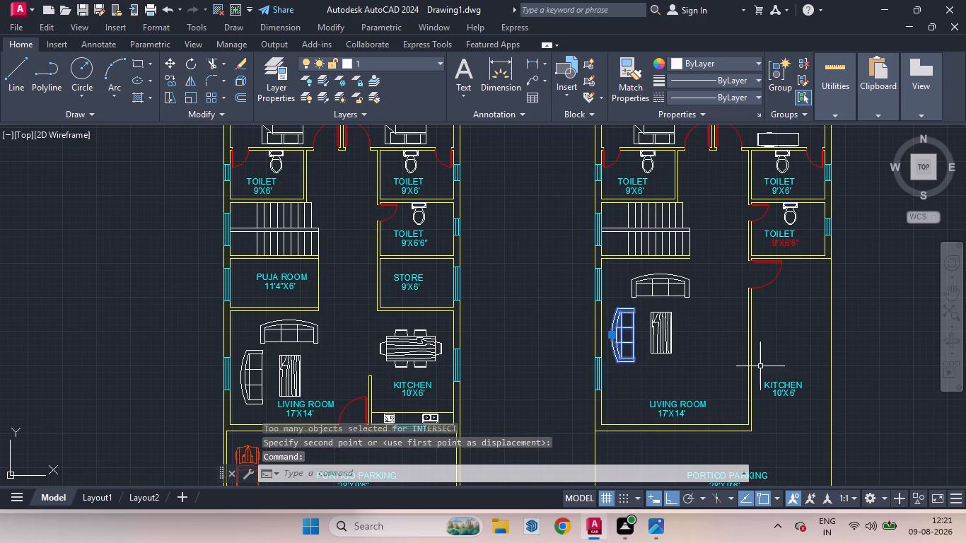
key(m)
key(Return)
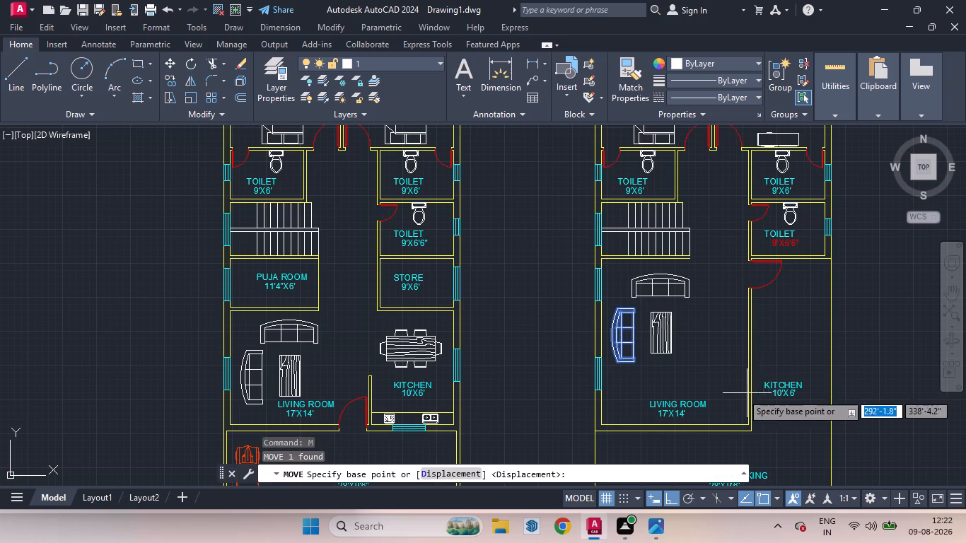
click(628, 315)
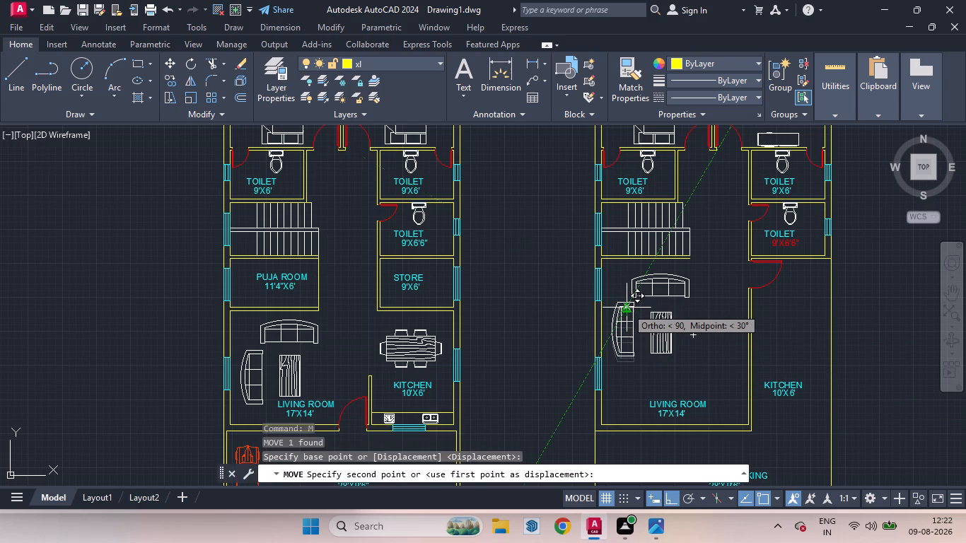
click(627, 308)
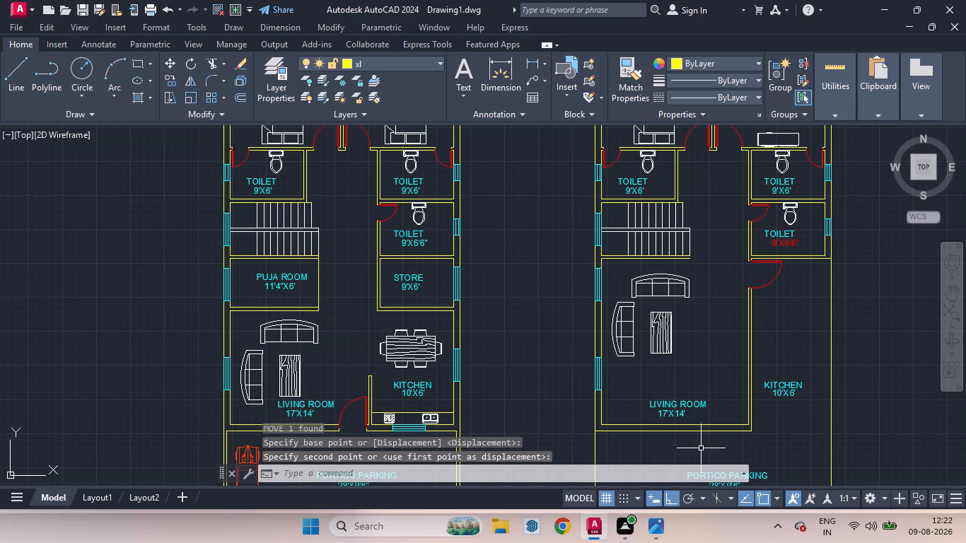
Examine the first floor plan's furniture and room labels and compare them with the South Facing House reference image.
scroll(707, 432, down, 1)
scroll(784, 400, down, 2)
scroll(832, 392, up, 2)
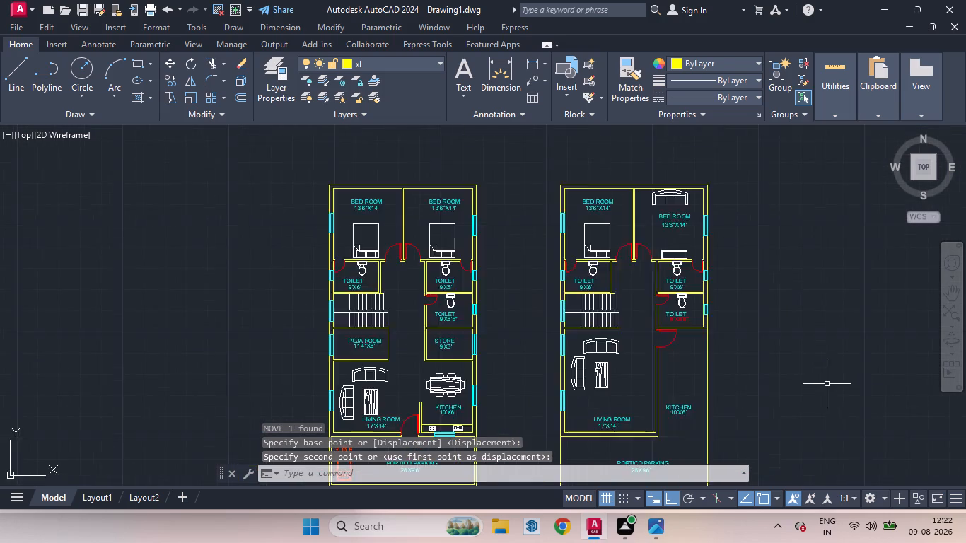
scroll(827, 381, down, 3)
scroll(827, 432, up, 2)
scroll(738, 266, up, 1)
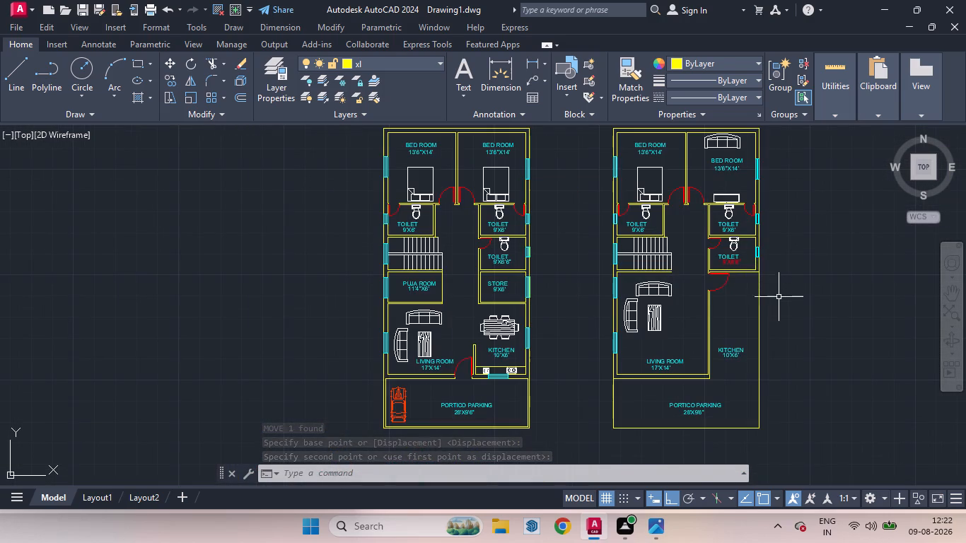
scroll(825, 323, down, 1)
scroll(806, 346, up, 1)
scroll(808, 351, down, 1)
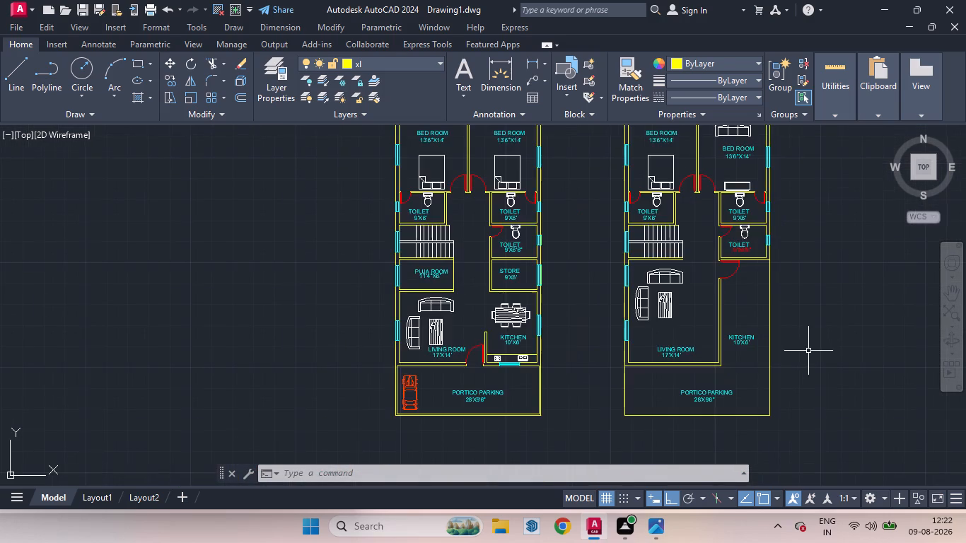
scroll(846, 361, up, 1)
scroll(861, 363, down, 1)
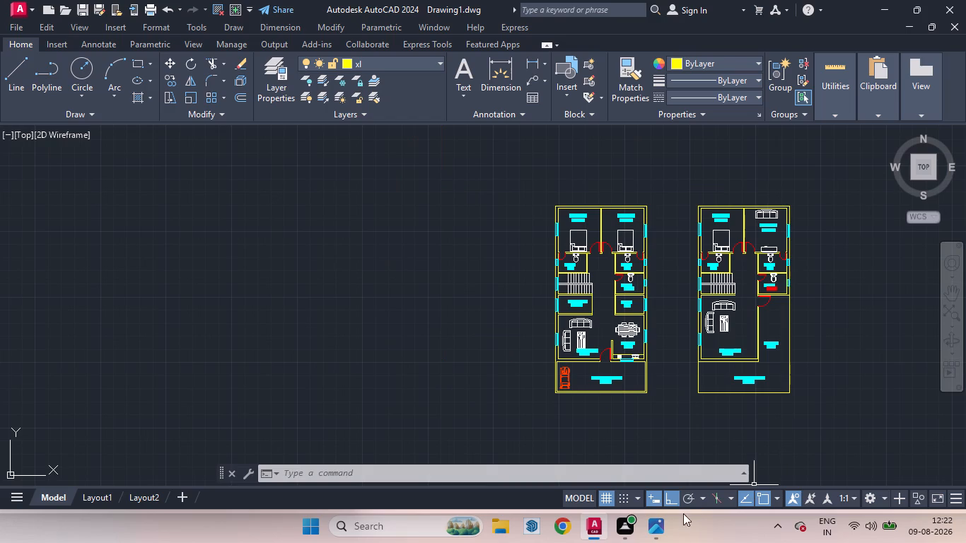
click(647, 534)
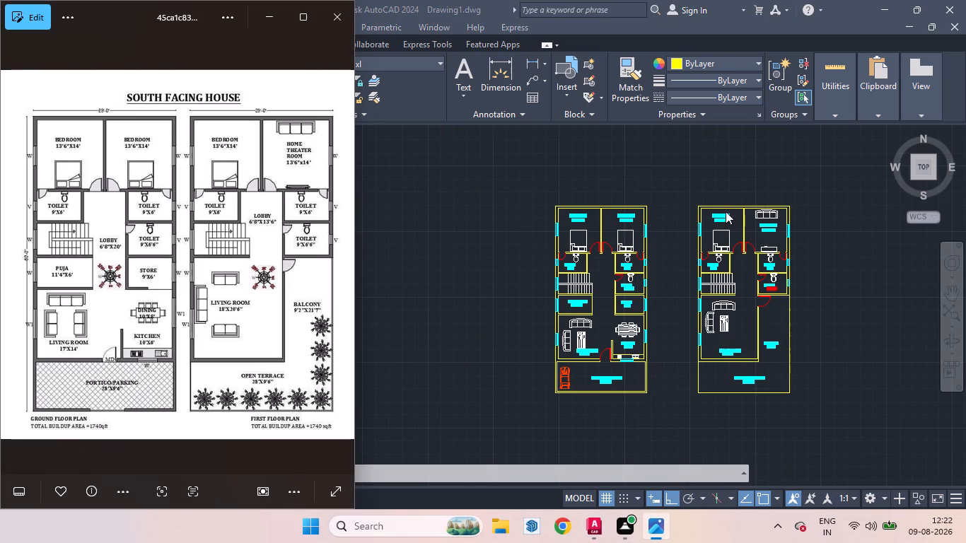
scroll(718, 281, up, 3)
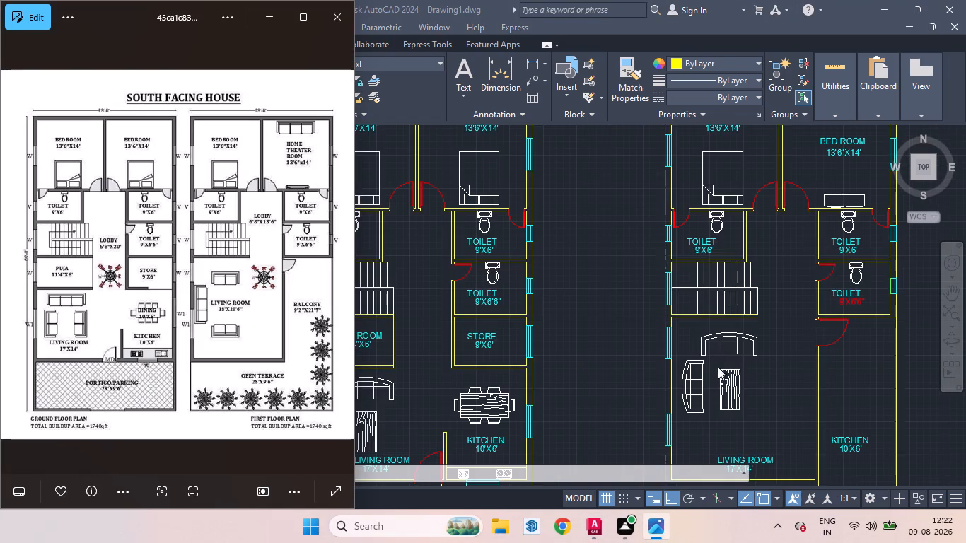
scroll(725, 390, down, 1)
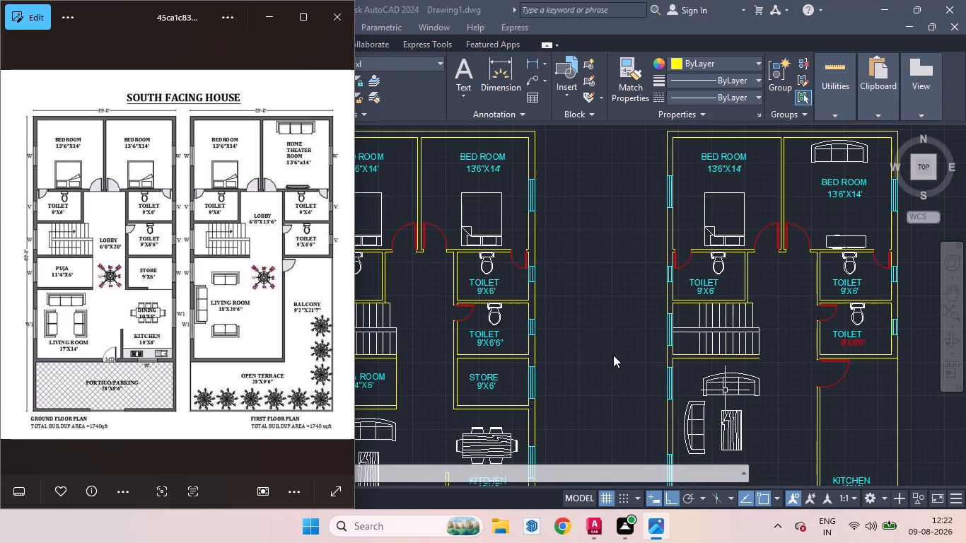
click(627, 310)
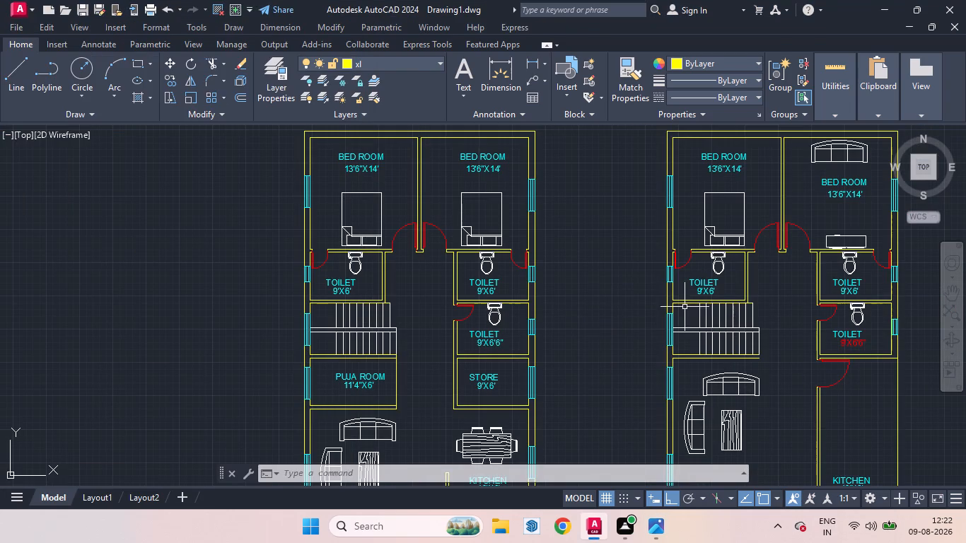
click(666, 527)
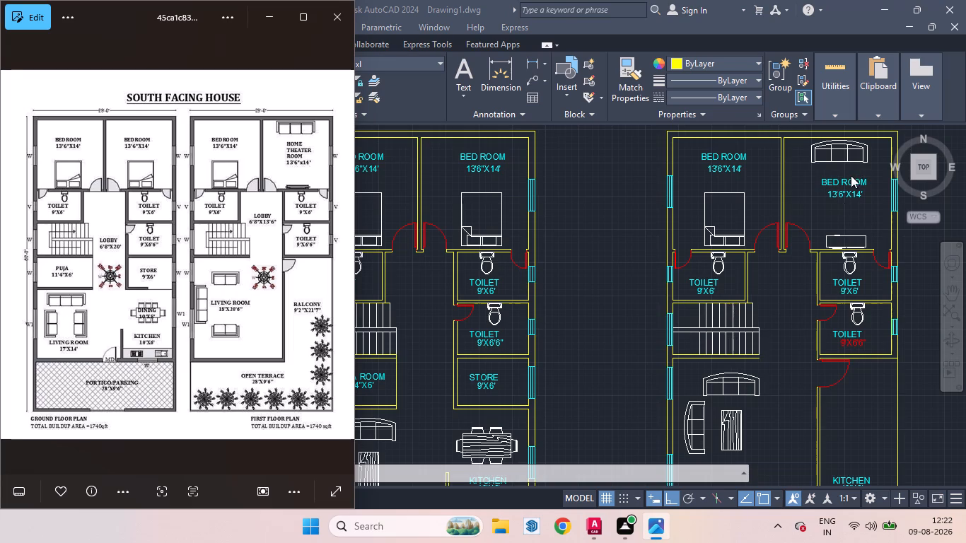
scroll(851, 175, up, 1)
scroll(753, 233, down, 2)
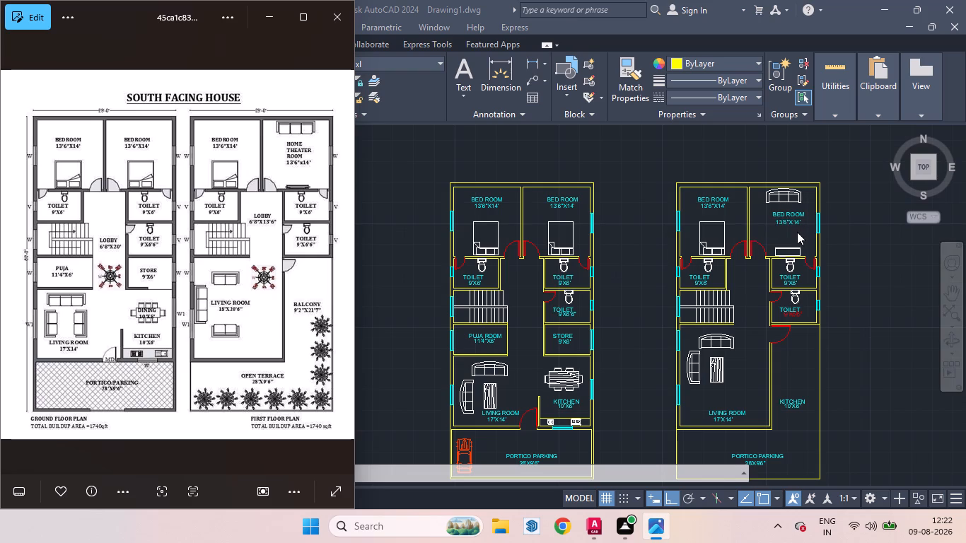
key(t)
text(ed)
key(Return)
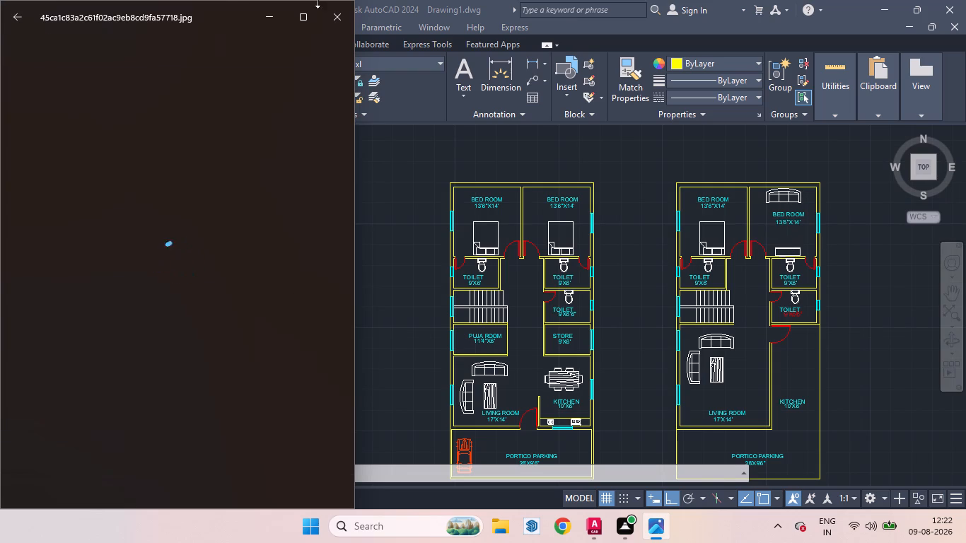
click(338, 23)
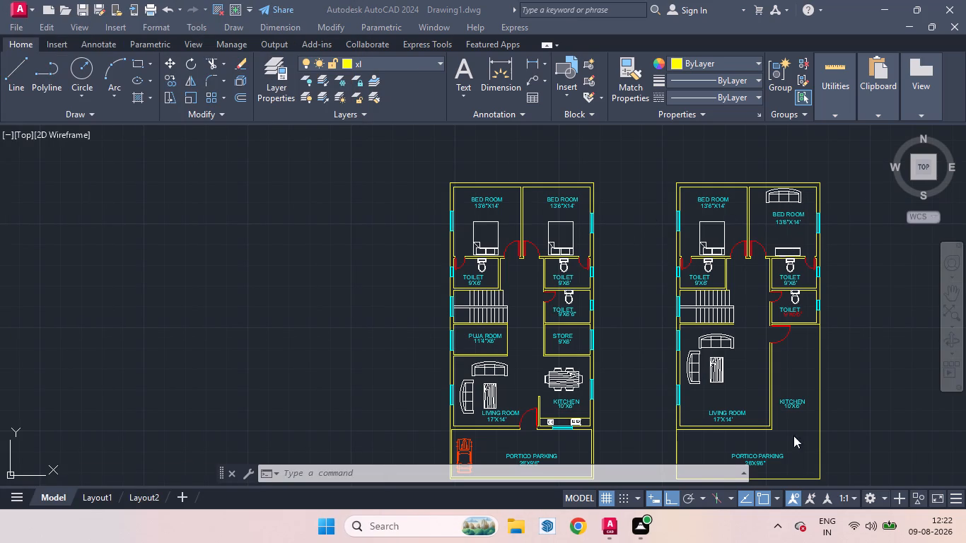
Change the first floor bedroom label above the TV unit and below the sofa to HOME THEATER.
scroll(772, 196, up, 2)
click(800, 242)
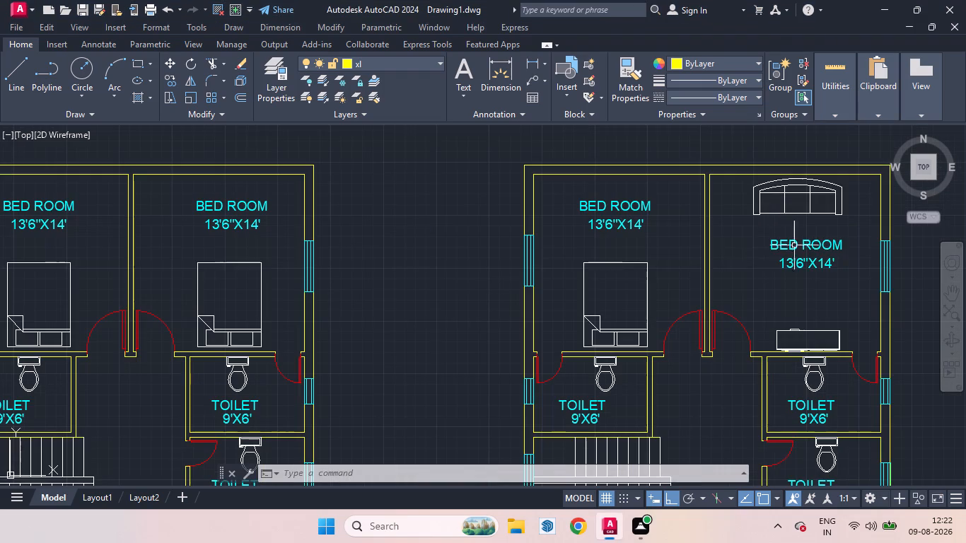
click(788, 243)
click(785, 263)
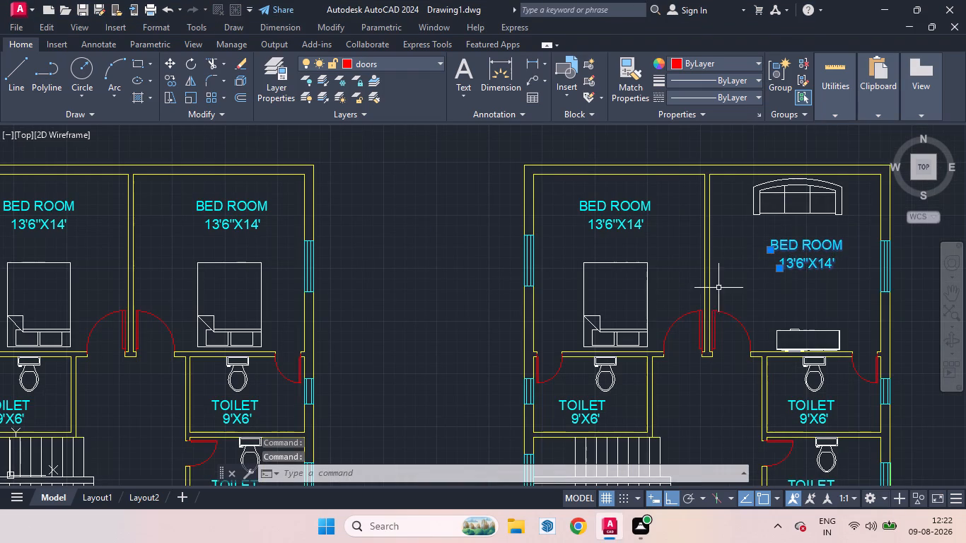
text(ted)
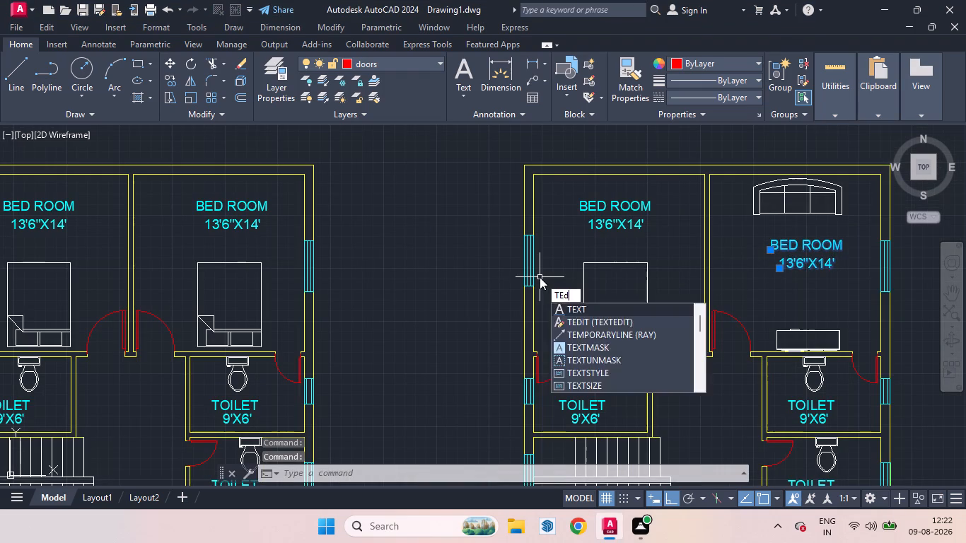
key(Return)
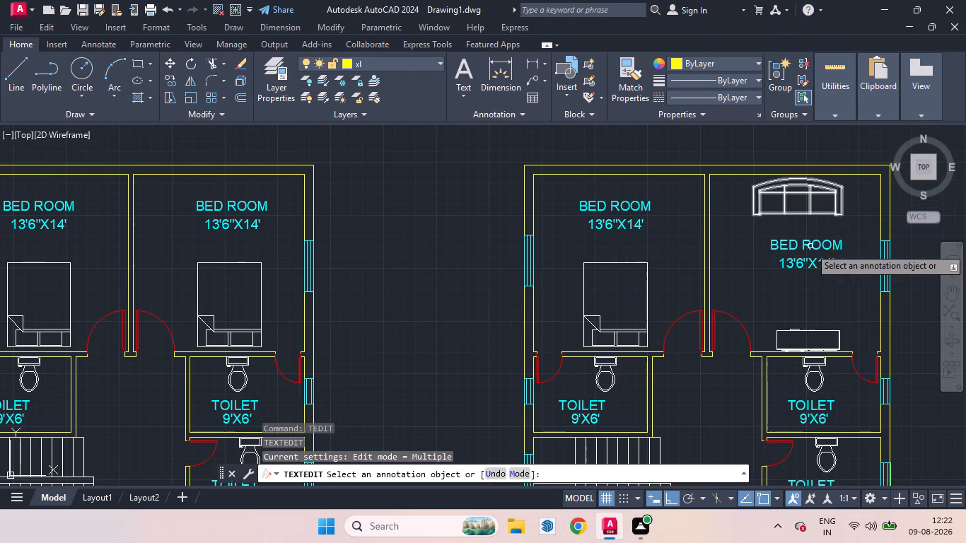
click(801, 248)
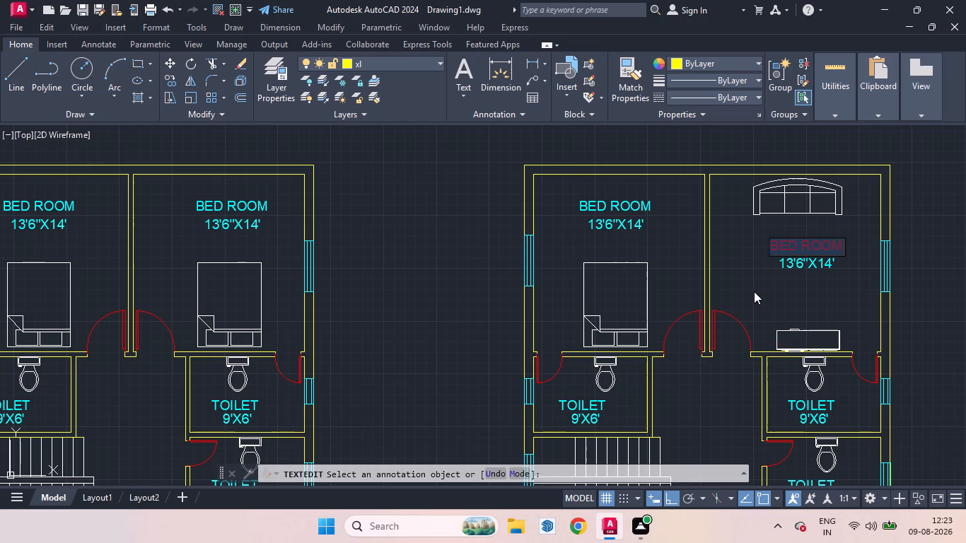
text(HOME THE)
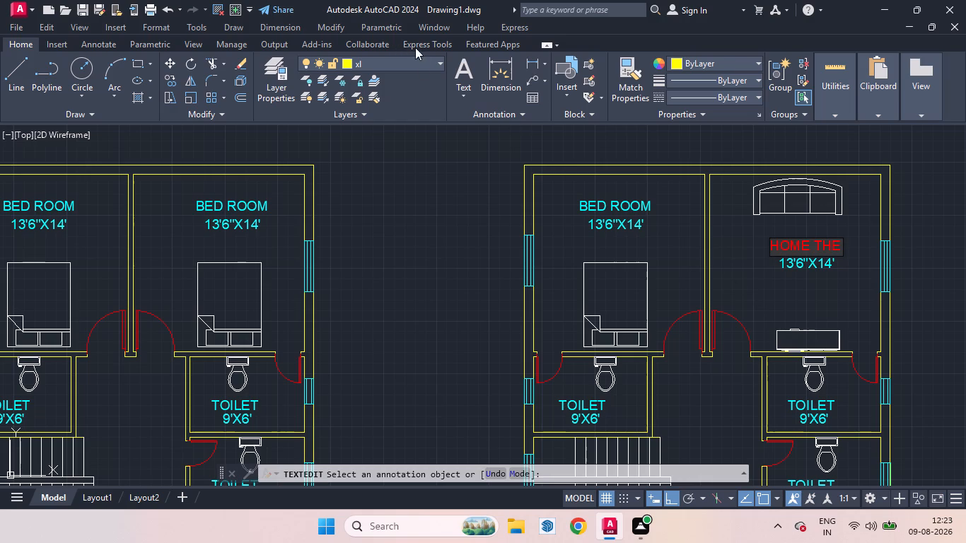
click(434, 62)
click(443, 64)
text(ATER)
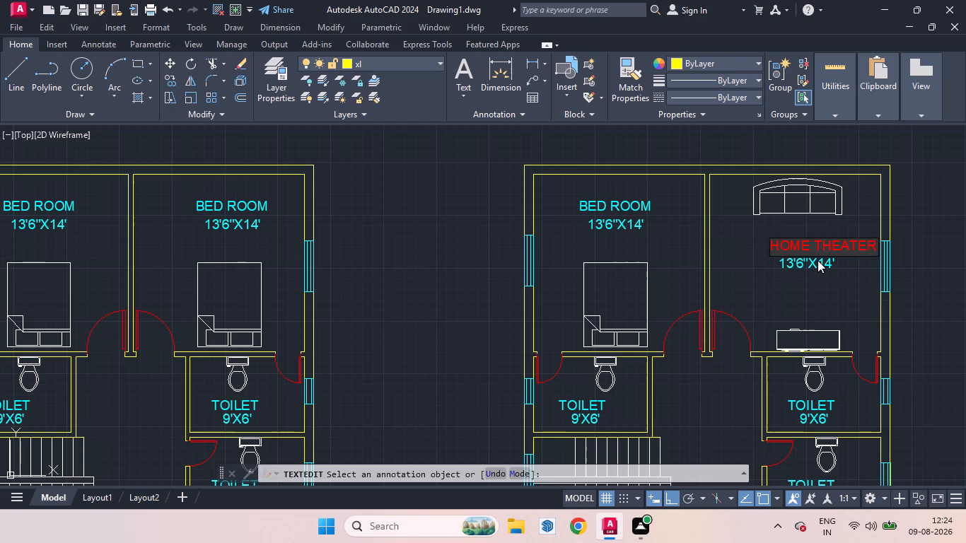
key(Return)
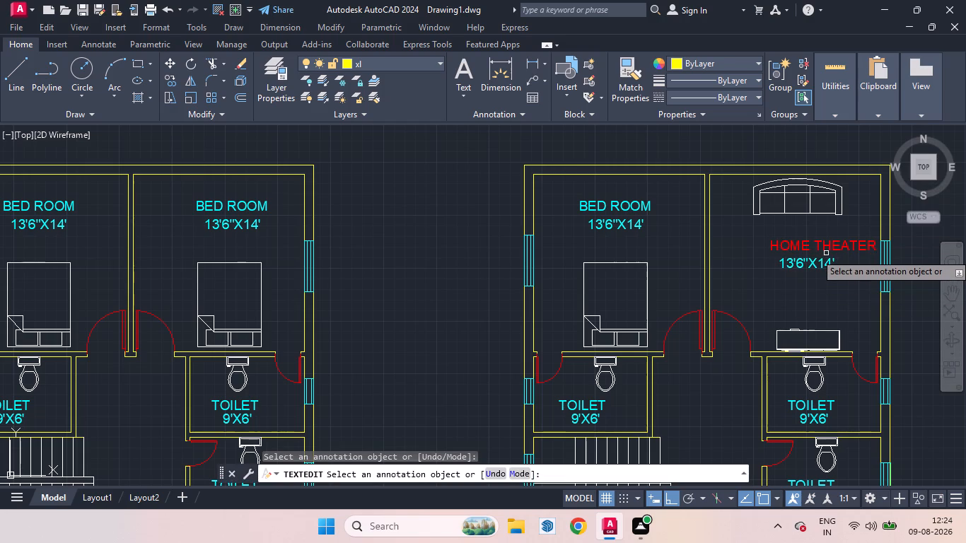
Re-enter the HOME THEATER label text with a leading space before the words.
click(827, 249)
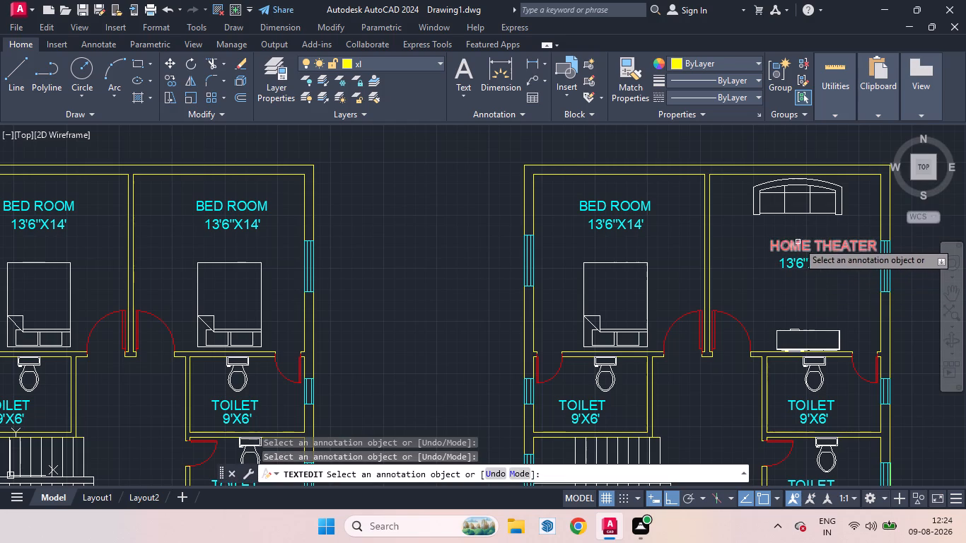
click(794, 243)
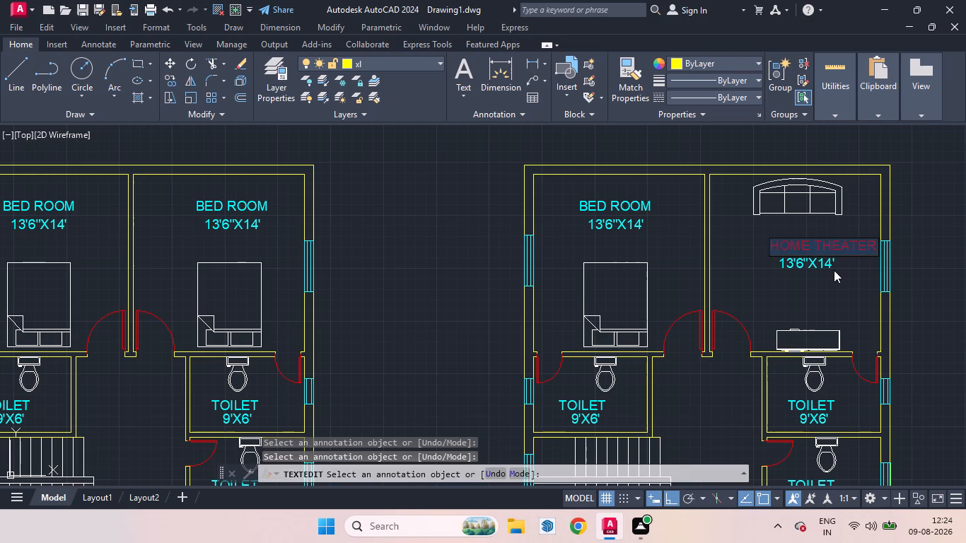
key(space)
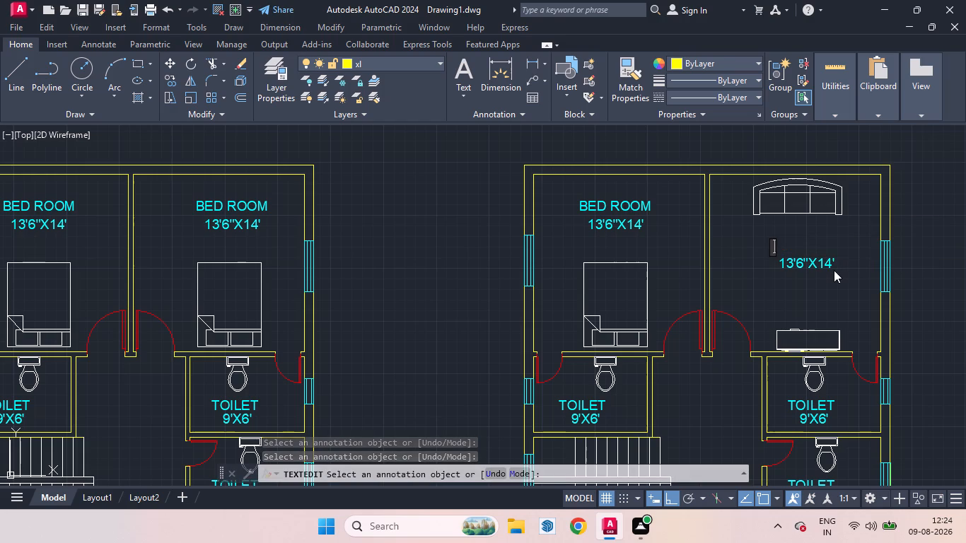
text(HOMR)
key(space)
key(BackSpace)
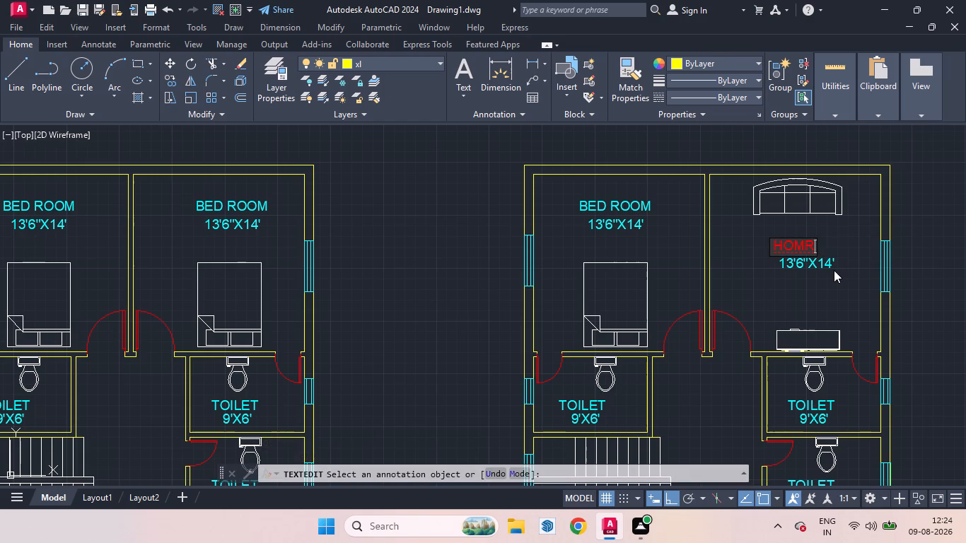
key(BackSpace)
key(e)
key(space)
text(THE)
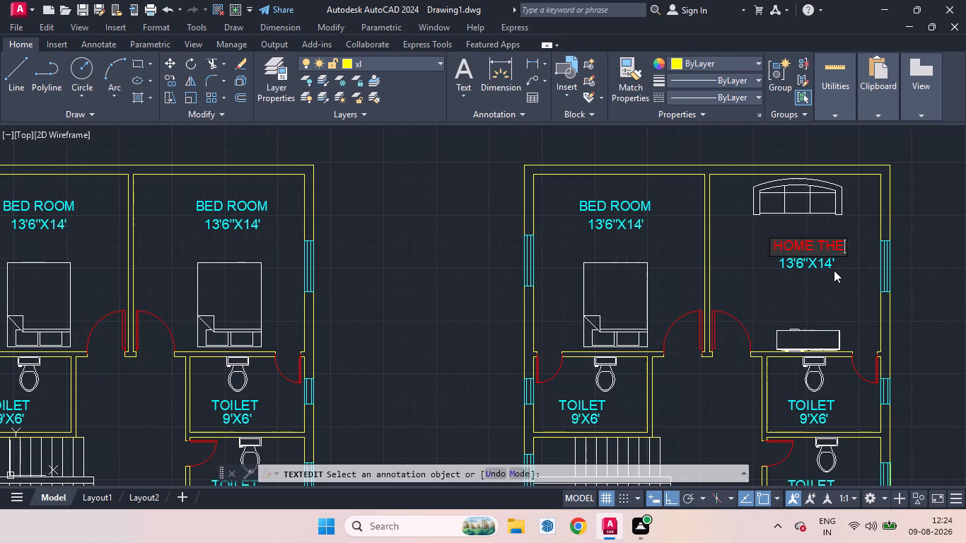
text(ATER)
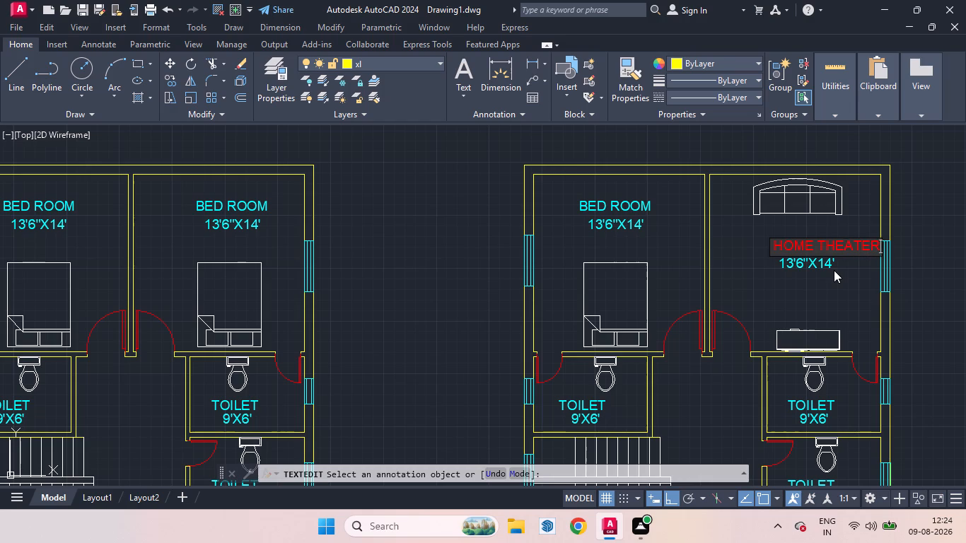
text(ROO)
key(BackSpace)
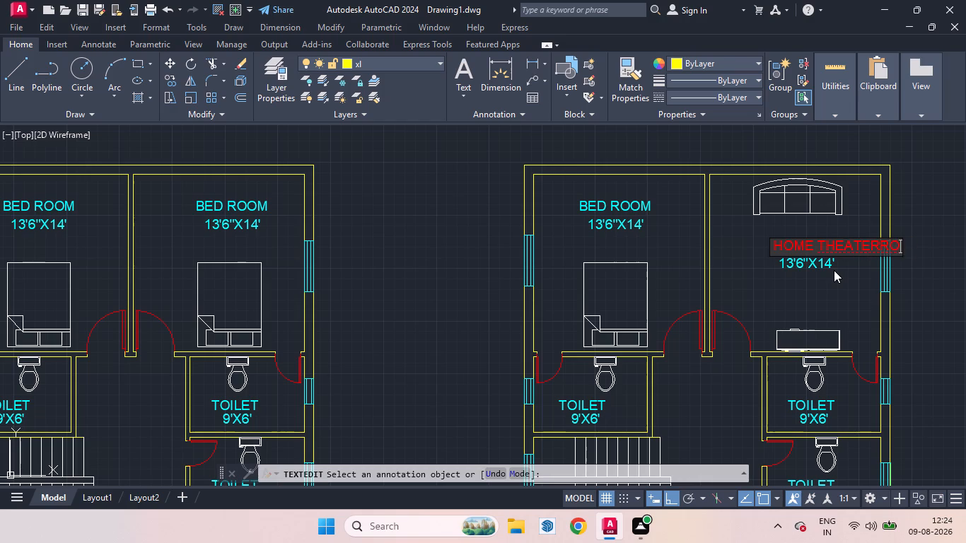
key(BackSpace)
key(BackSpace)
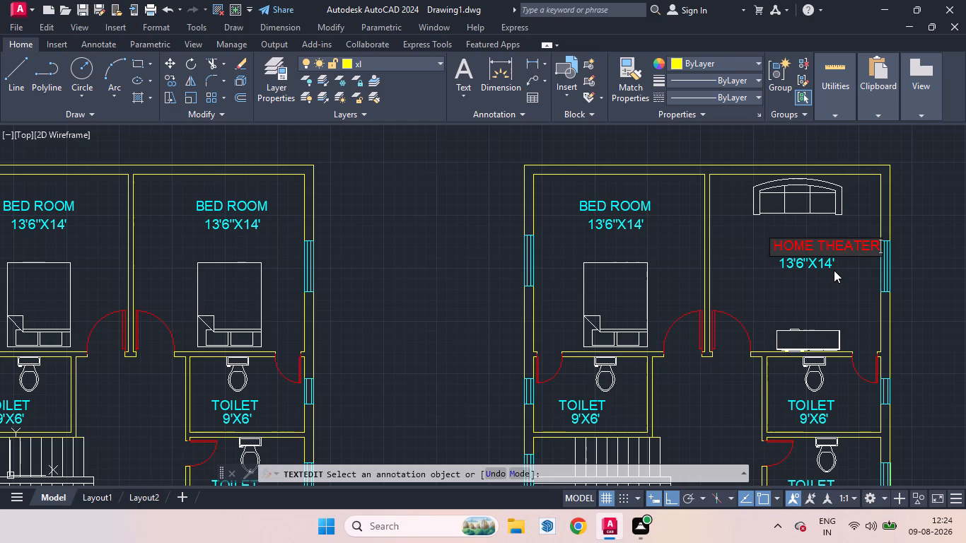
click(919, 280)
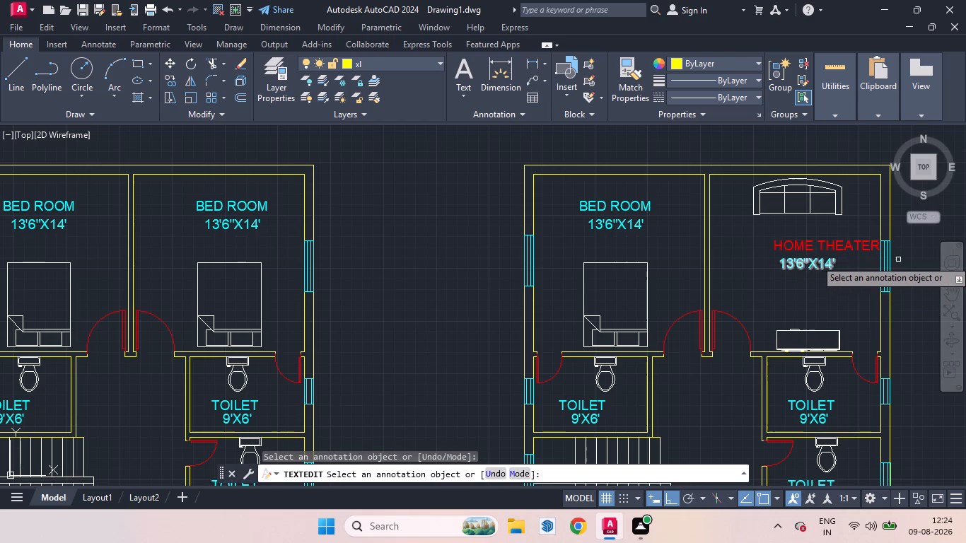
Examine the first floor plan's remaining toilet, kitchen, living room and portico labels for needed corrections.
scroll(802, 275, down, 1)
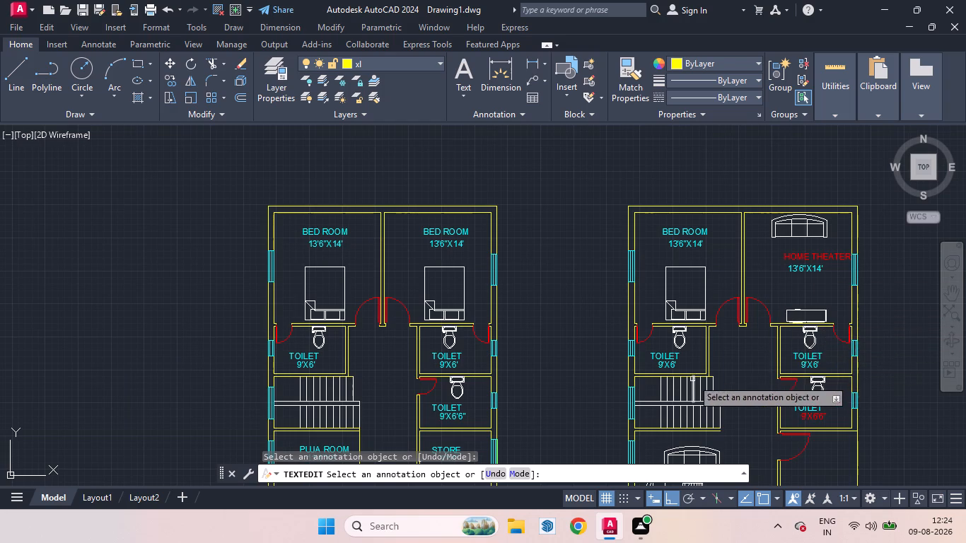
scroll(691, 391, up, 2)
scroll(629, 350, down, 2)
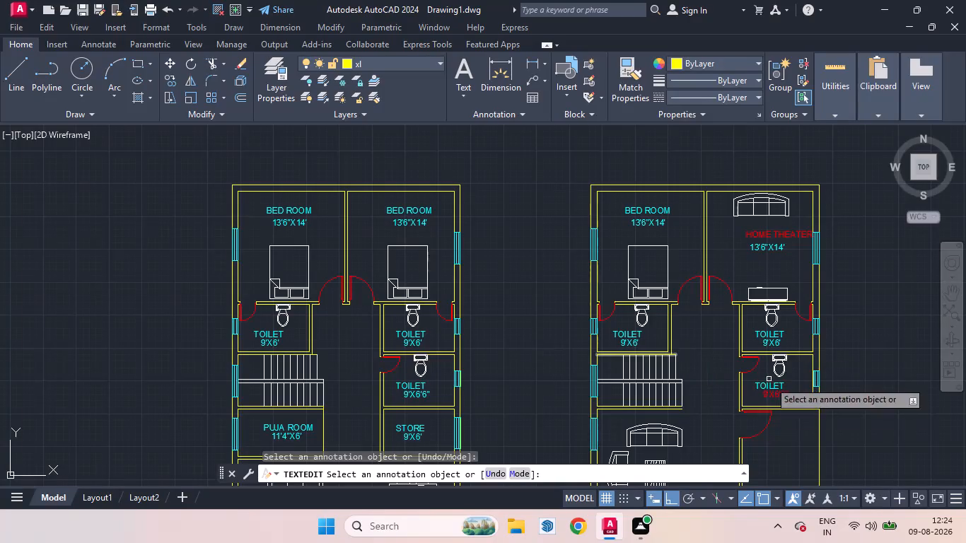
scroll(795, 314, down, 1)
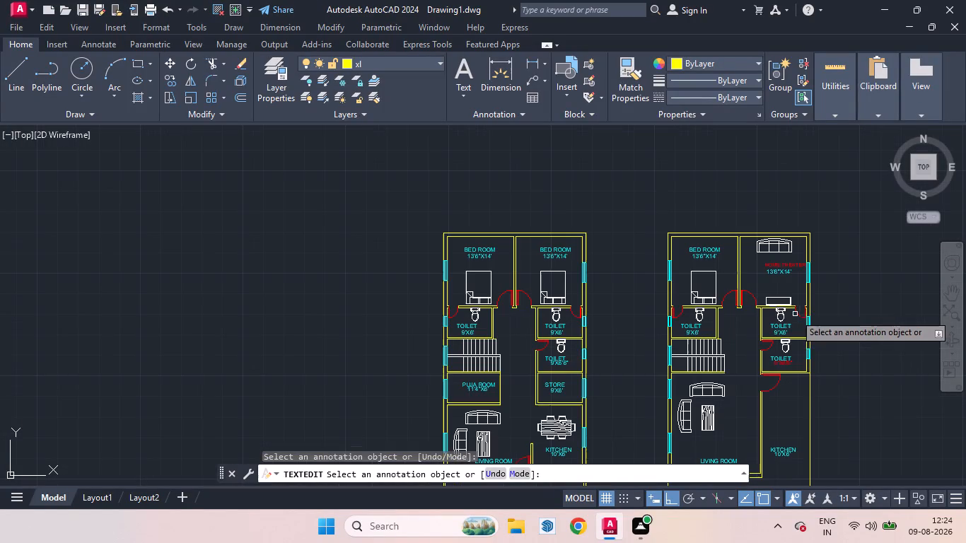
scroll(775, 354, down, 1)
scroll(768, 436, up, 1)
scroll(768, 436, down, 1)
scroll(768, 436, up, 1)
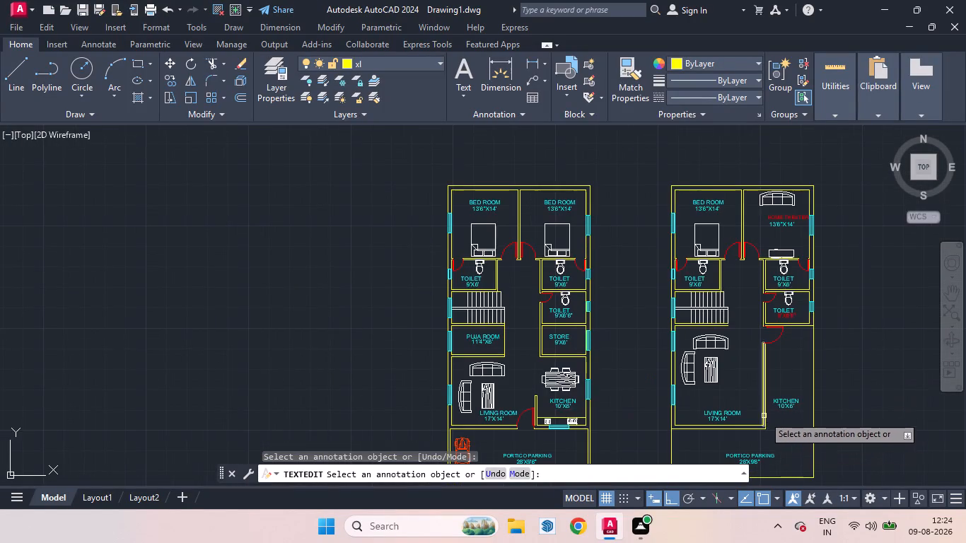
scroll(784, 409, up, 2)
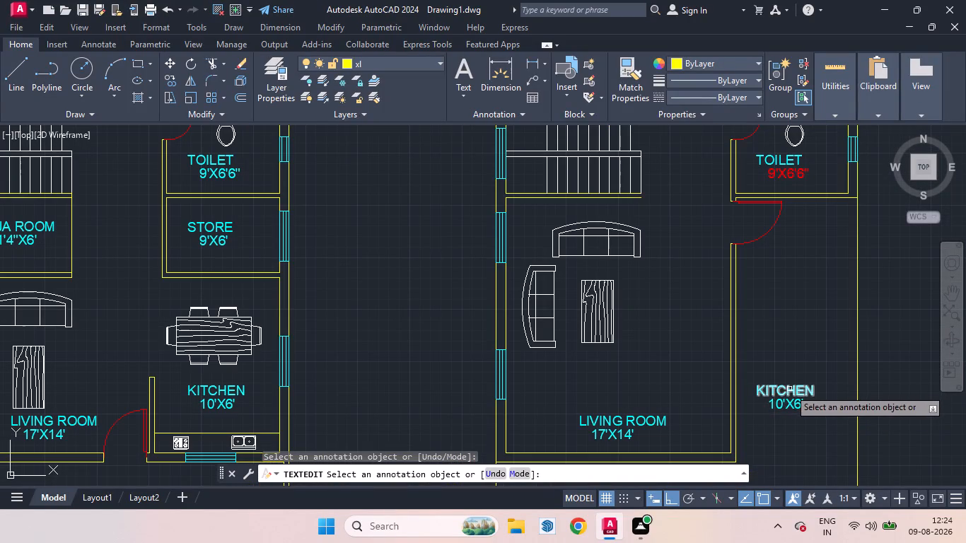
scroll(794, 377, down, 1)
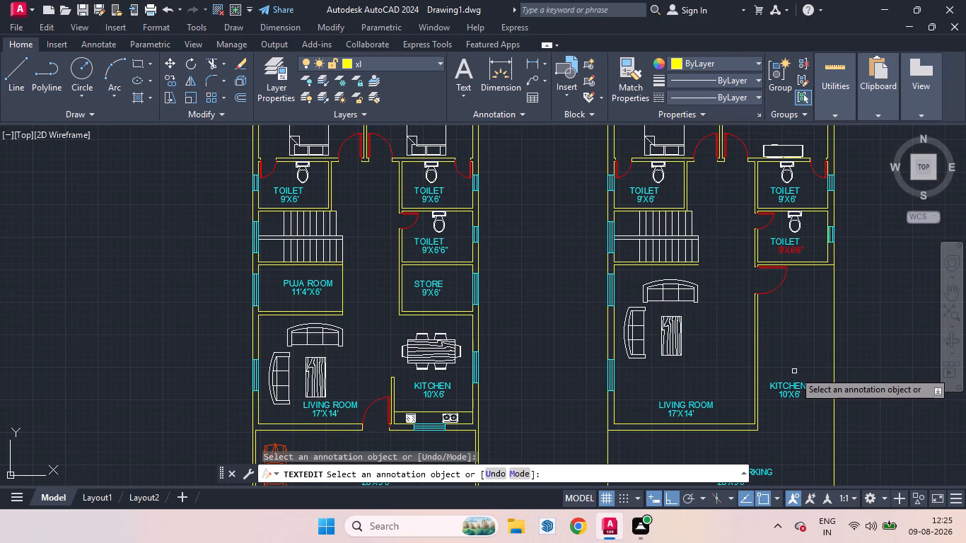
scroll(769, 370, down, 1)
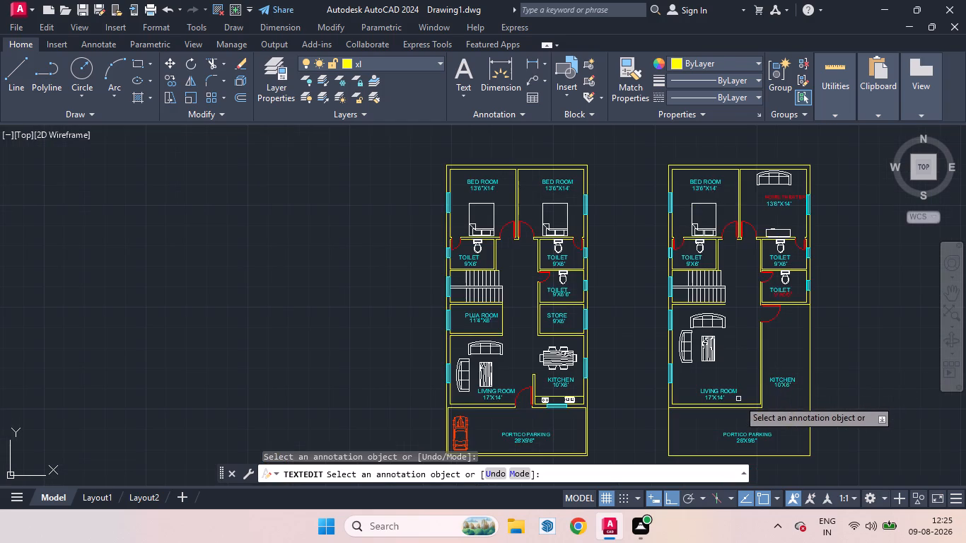
Change the size text below the first floor LIVING ROOM label to 15'X20'6".
scroll(738, 399, up, 3)
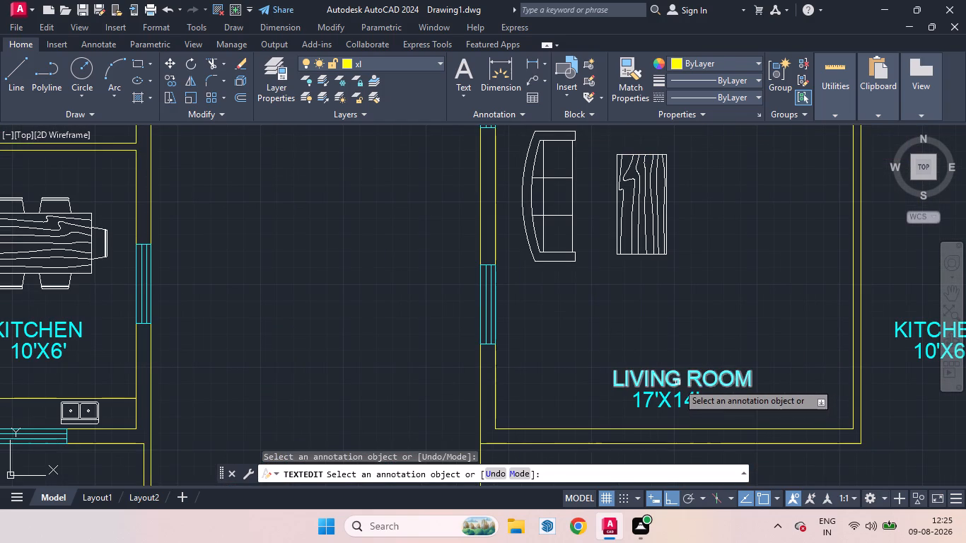
click(677, 383)
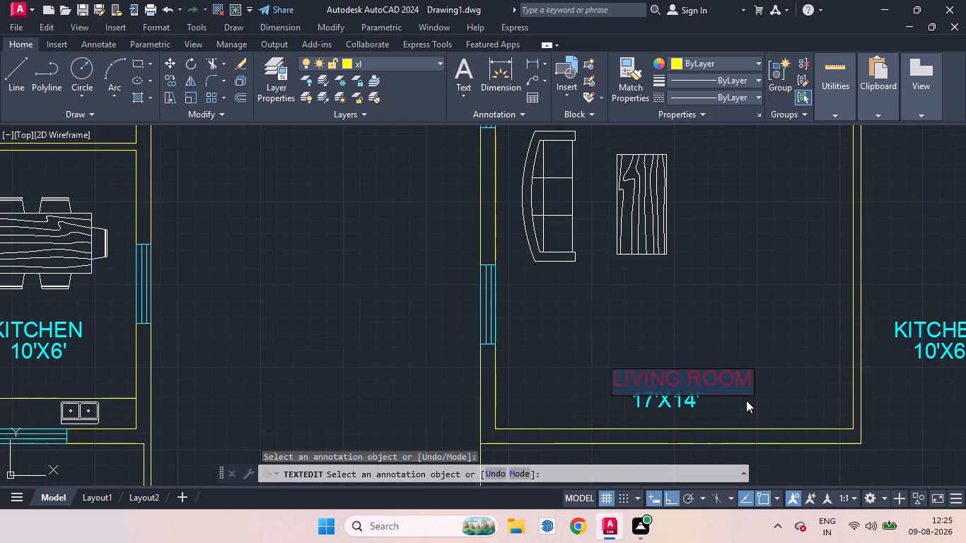
key(Escape)
click(658, 402)
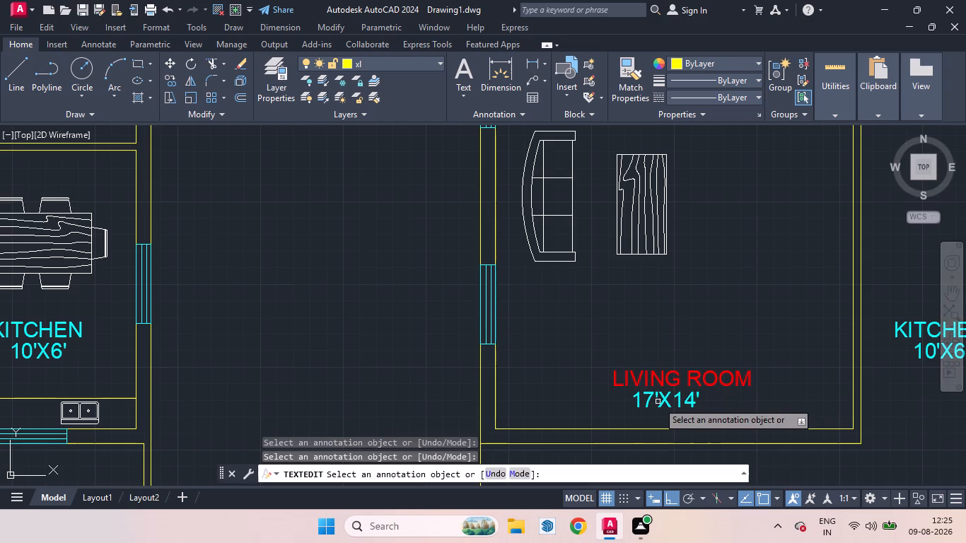
click(678, 401)
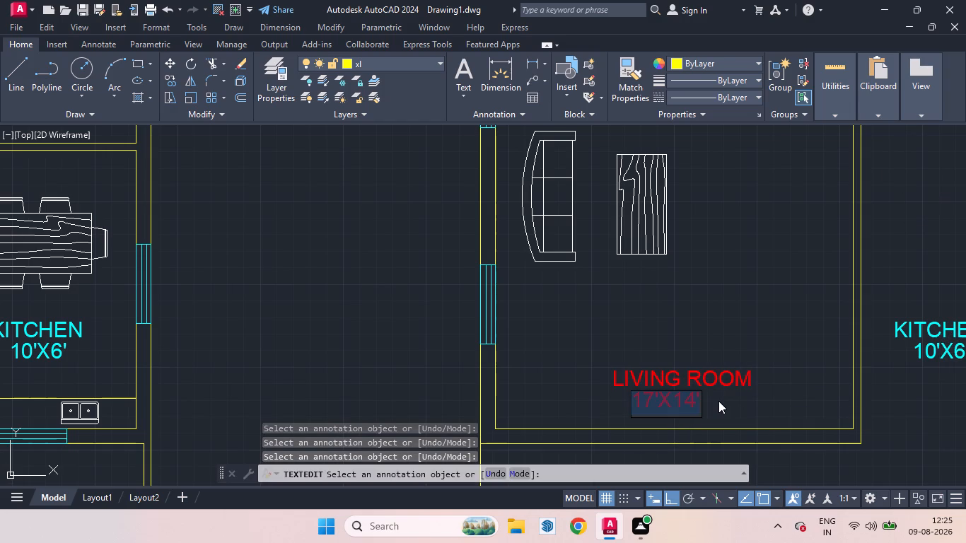
text(15')
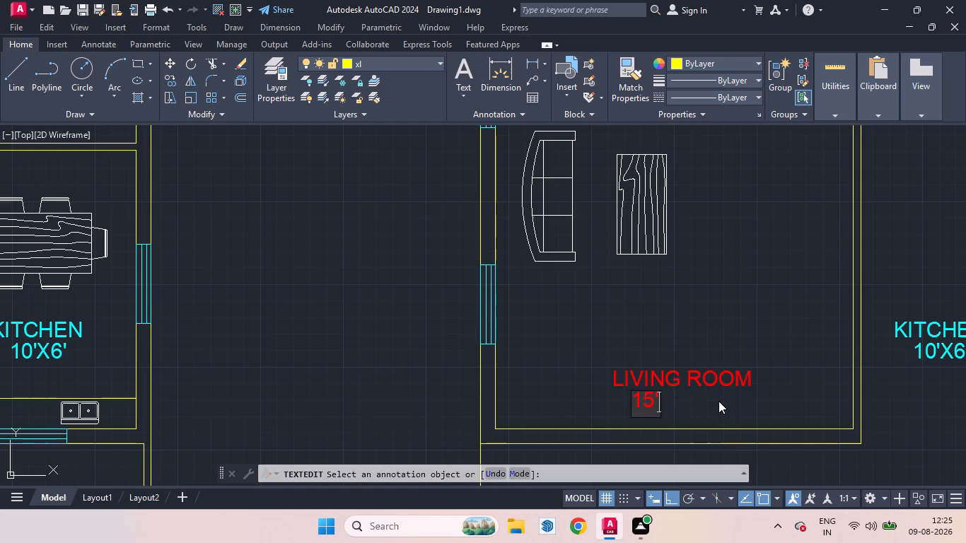
key(x)
text(20')
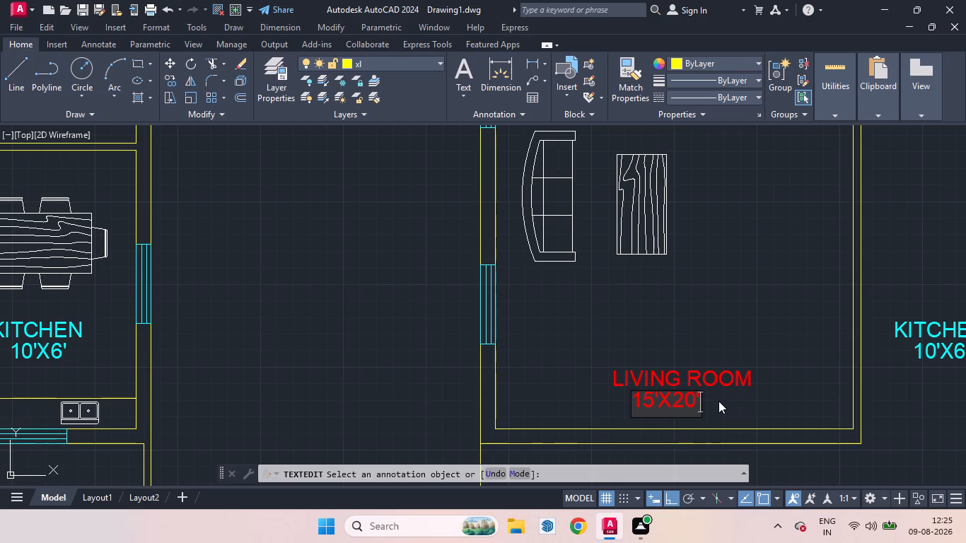
text(6")
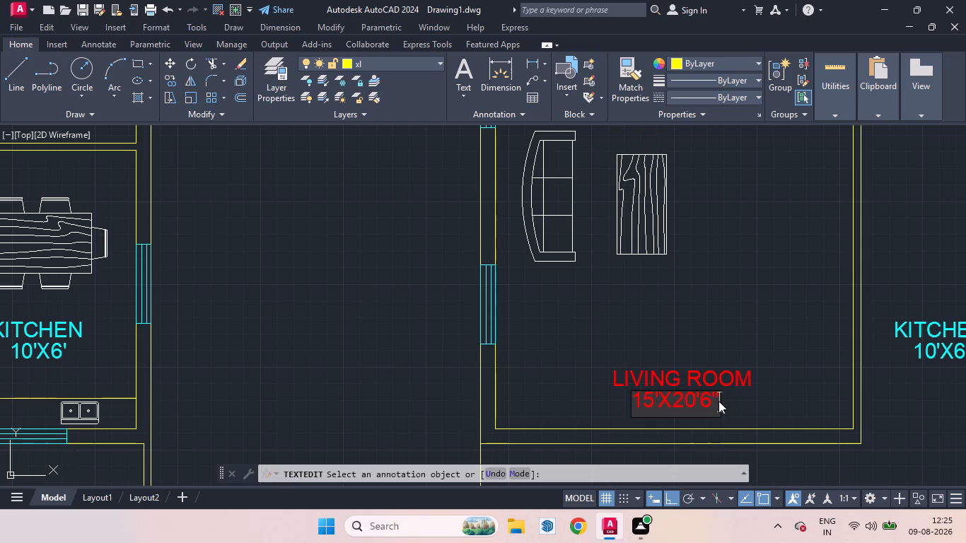
key(Return)
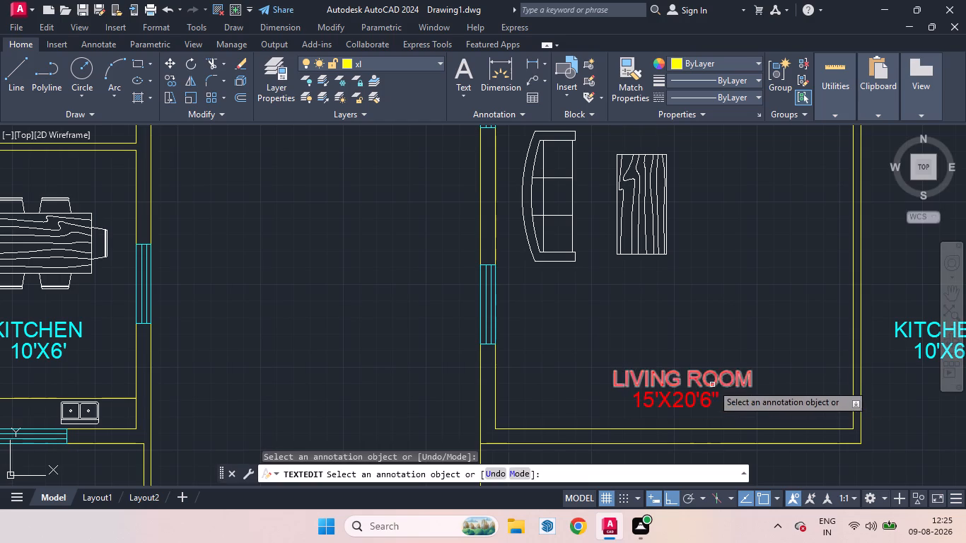
Change the first floor KITCHEN label beside the living room to BALCONY.
scroll(721, 368, down, 4)
scroll(777, 390, up, 5)
scroll(727, 301, down, 3)
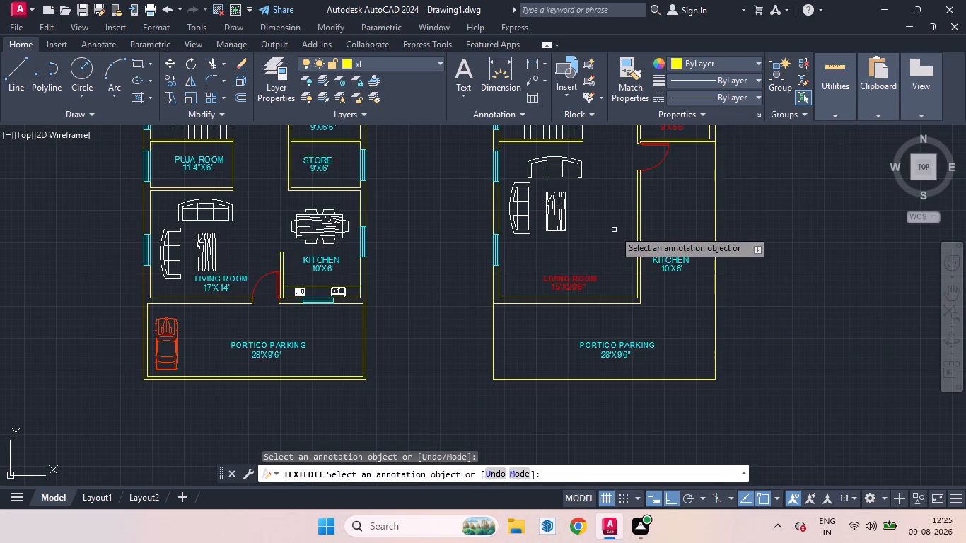
scroll(617, 232, up, 2)
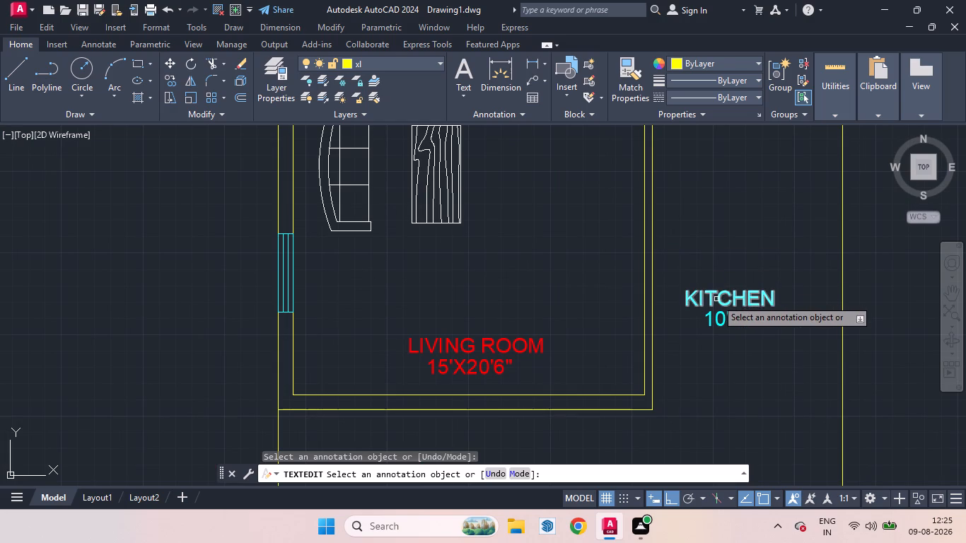
click(714, 299)
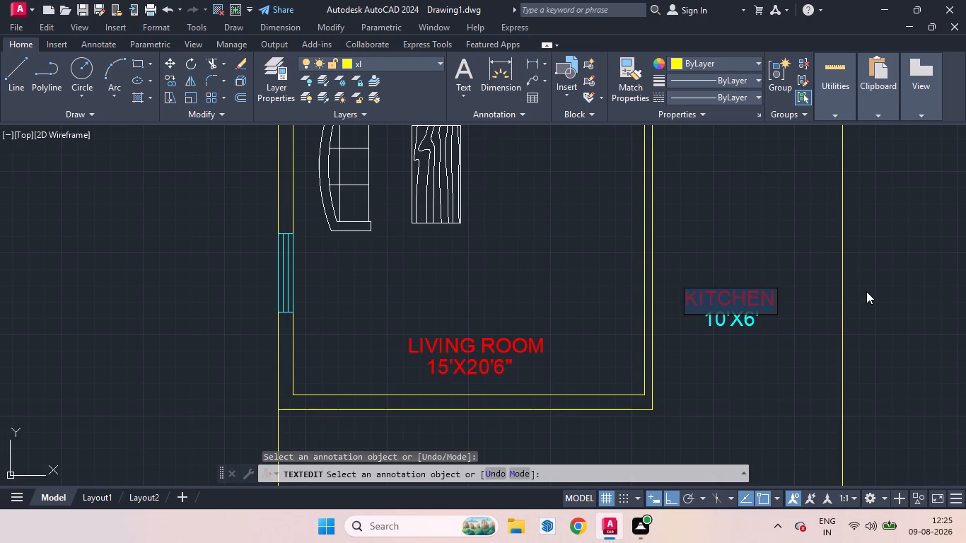
text(BAL)
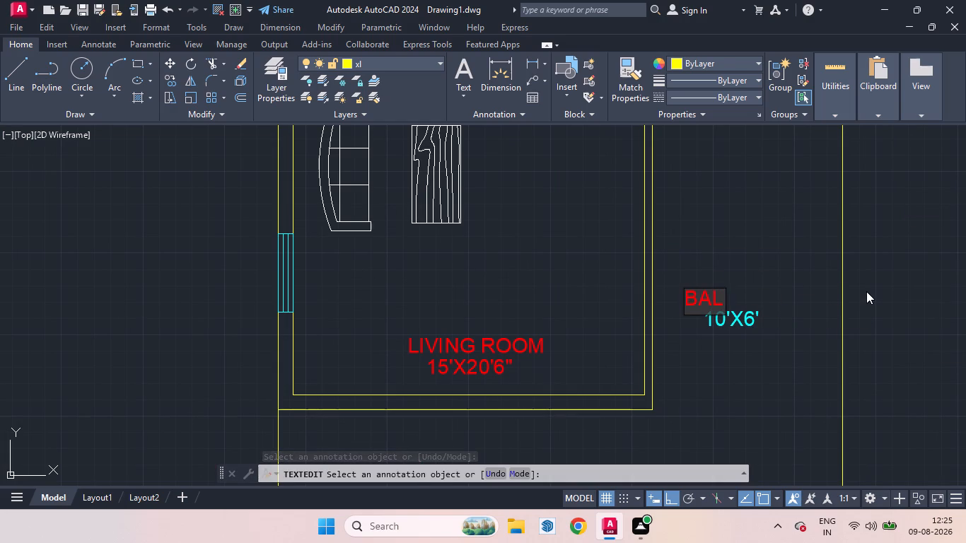
text(CONY)
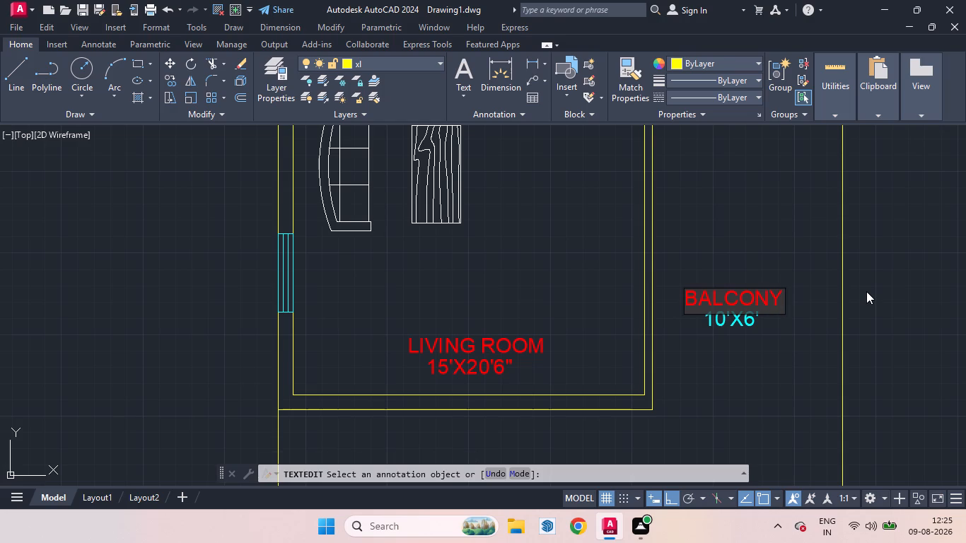
click(893, 353)
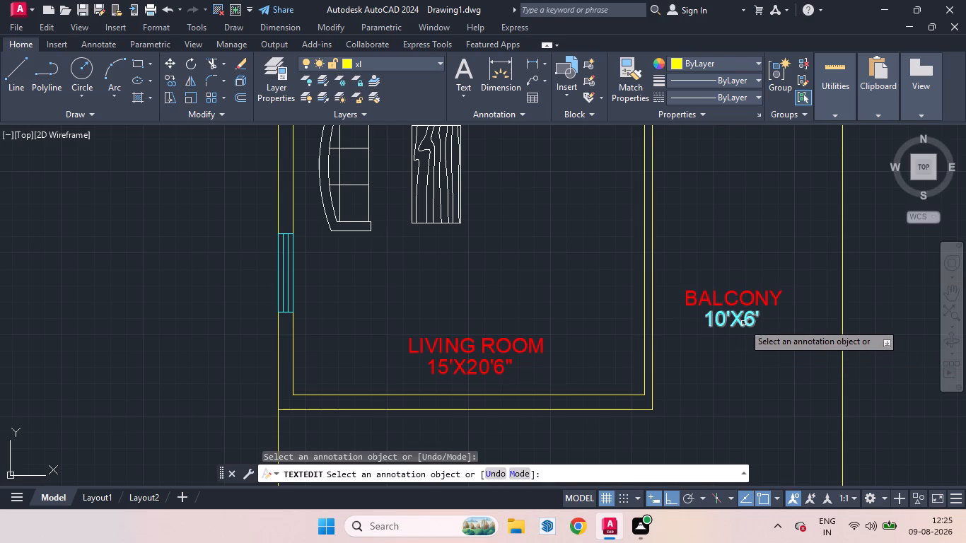
Change the size text below the BALCONY label to 9'2"X21'7".
click(743, 323)
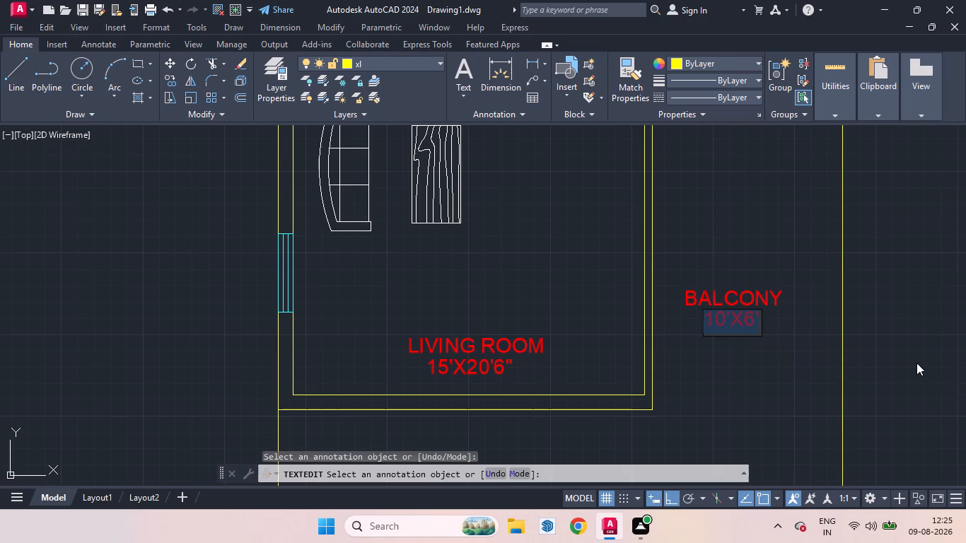
key(9)
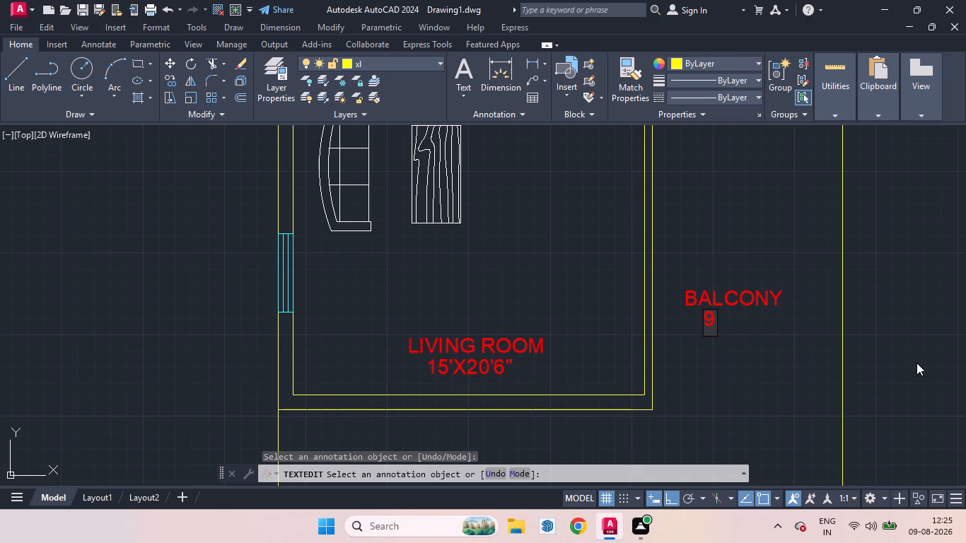
text('2")
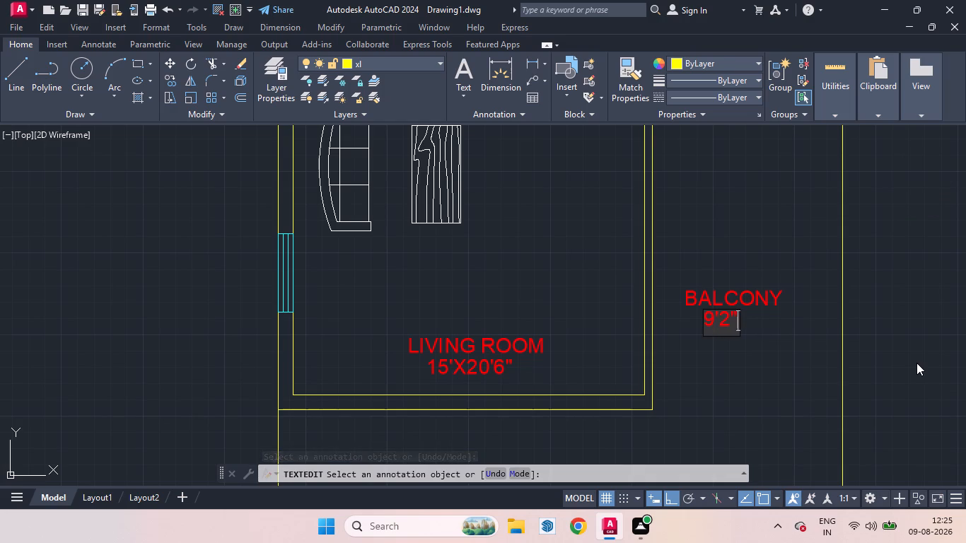
key(x)
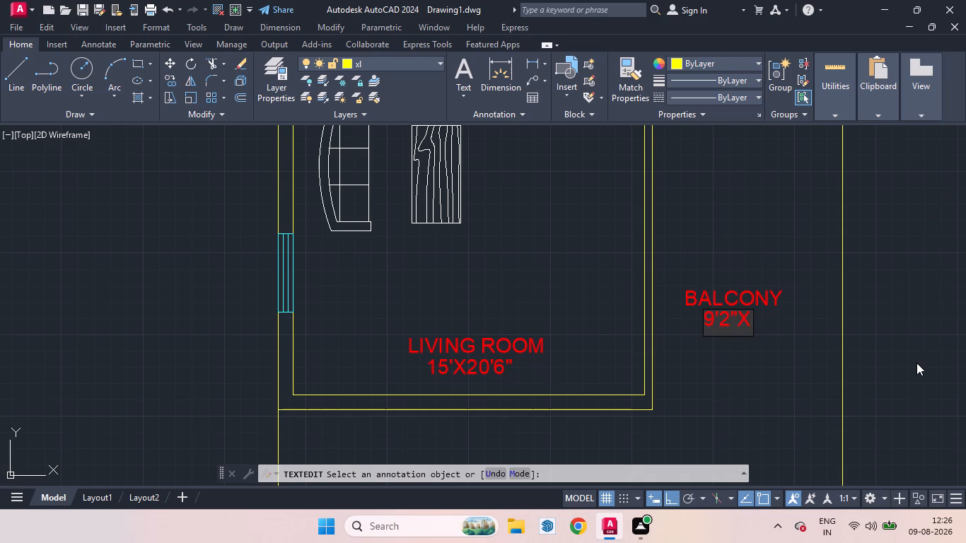
text(21'7)
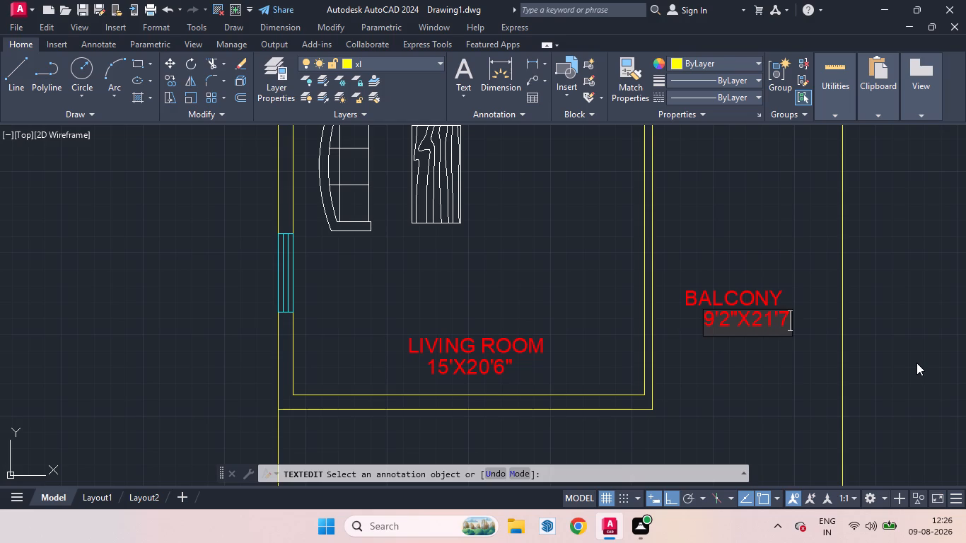
key(shift+quotedbl)
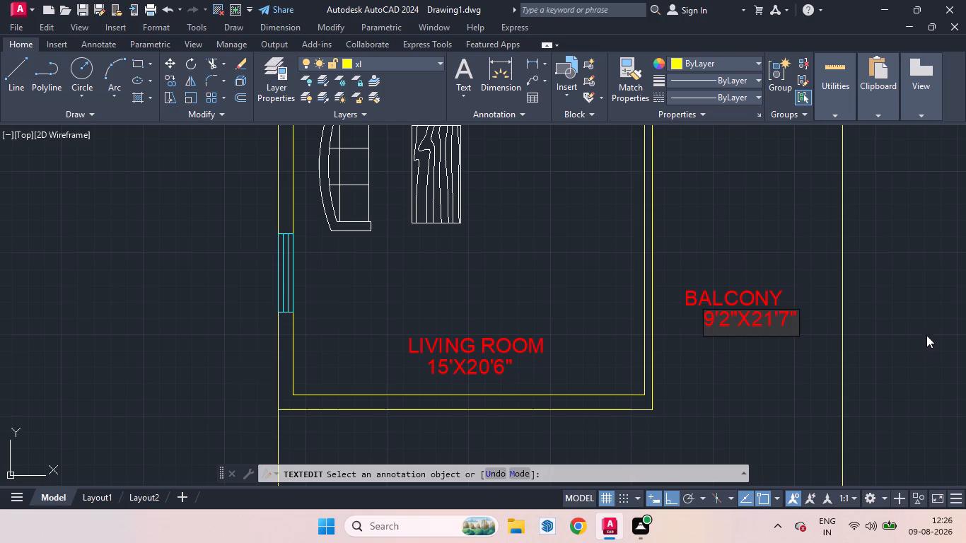
click(921, 324)
Change the first floor PORTICO PARKING label to OPEN TERRACE.
scroll(810, 269, down, 2)
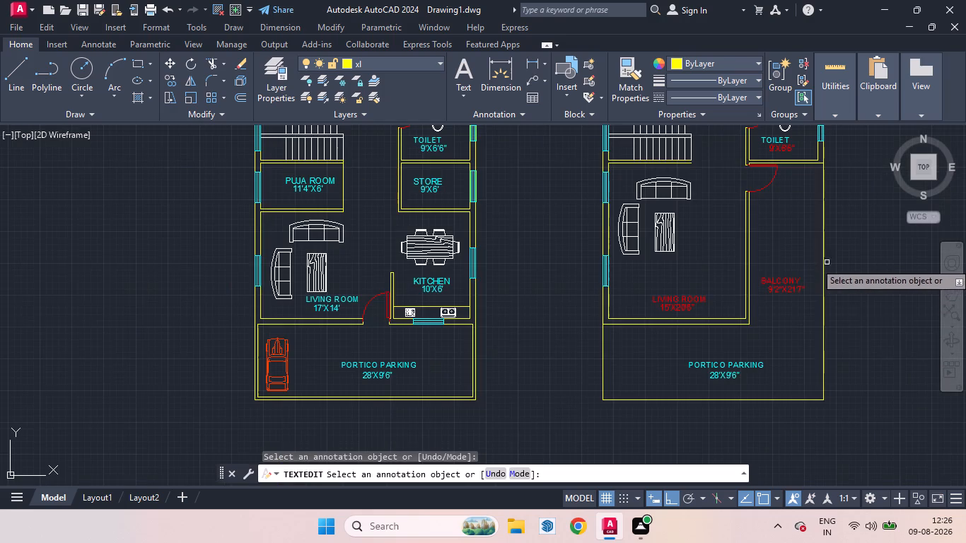
scroll(775, 358, up, 2)
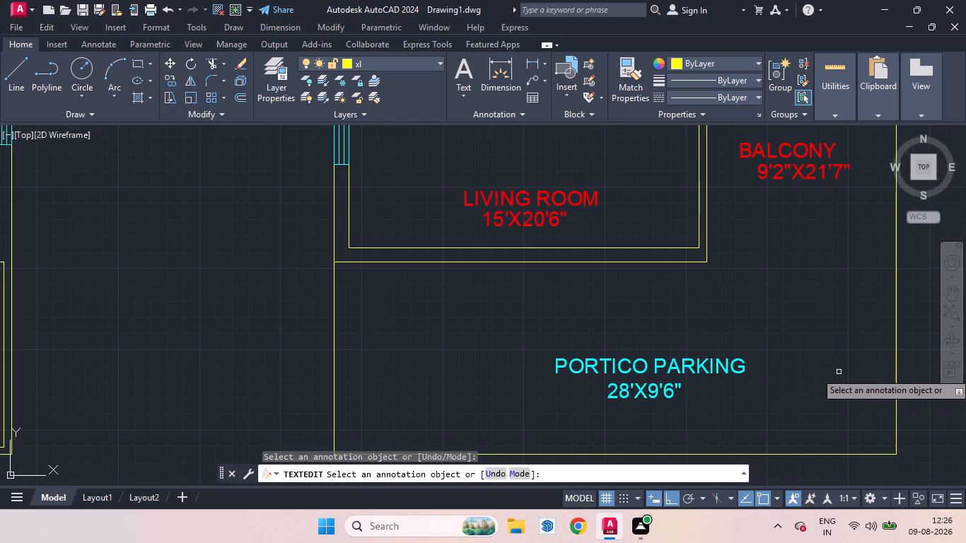
scroll(633, 430, up, 1)
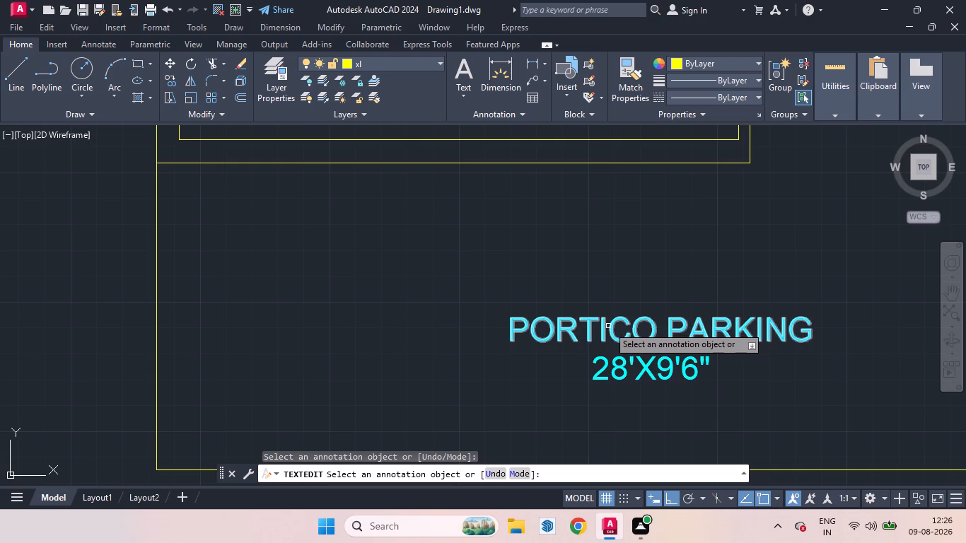
click(608, 326)
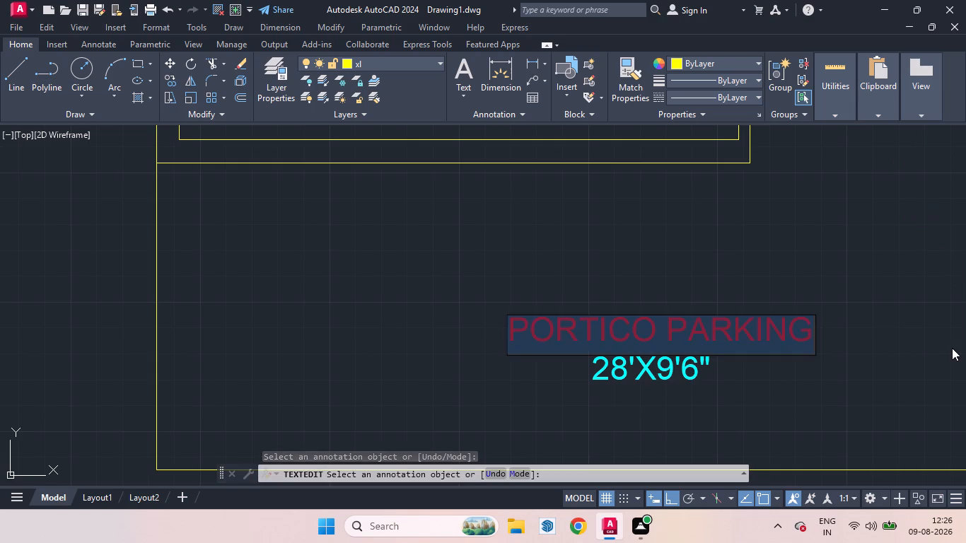
text(OPEN)
key(space)
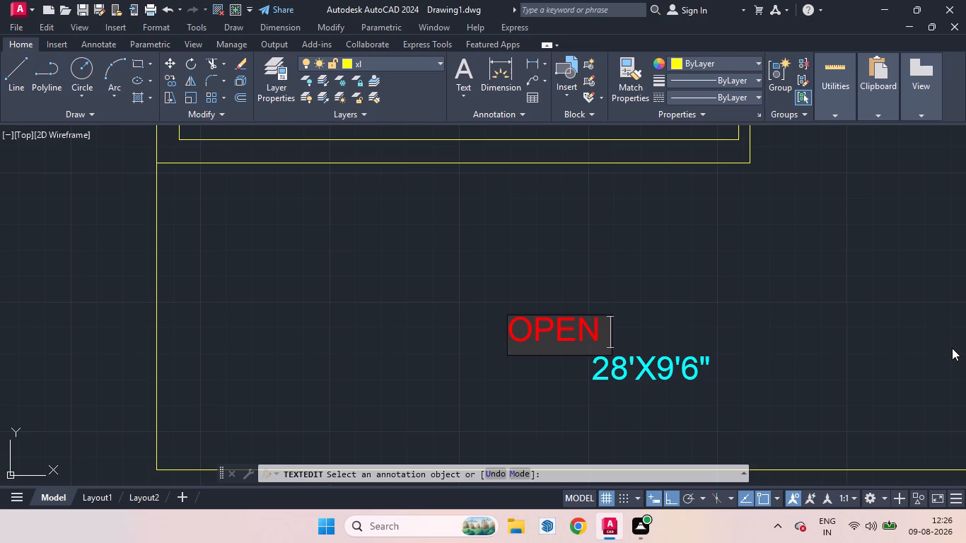
text(TERR)
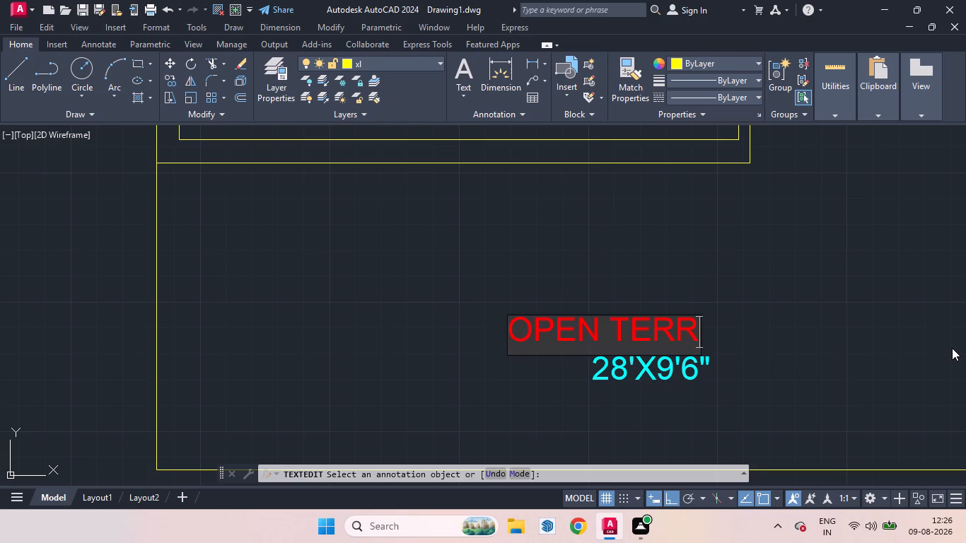
text(ACE)
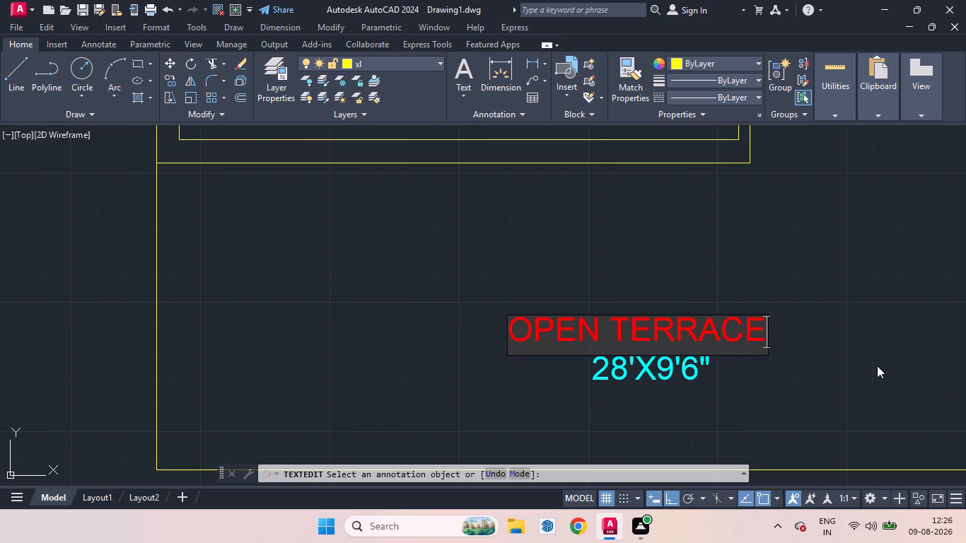
click(877, 366)
Open the size text below the OPEN TERRACE label for editing and close it with the same text.
click(668, 369)
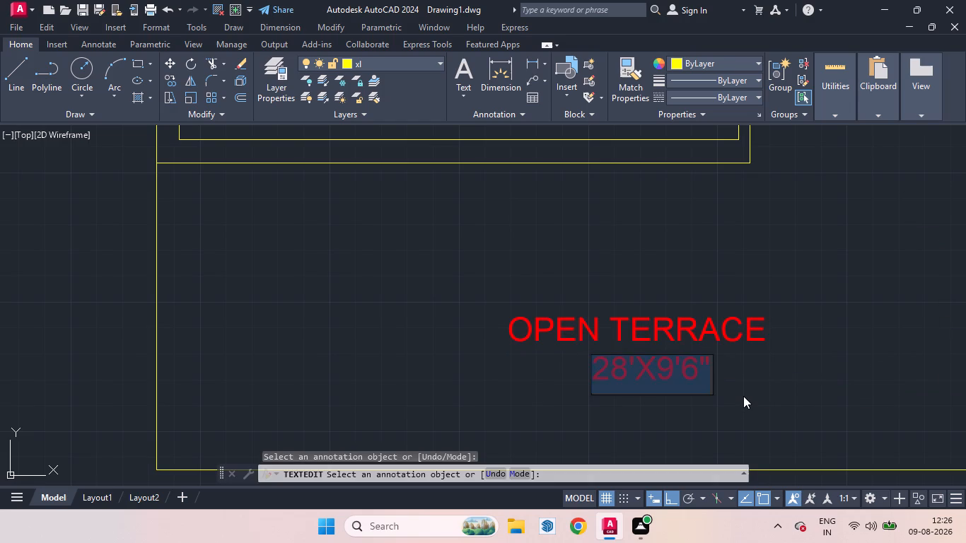
scroll(743, 396, down, 2)
click(921, 363)
scroll(850, 373, down, 3)
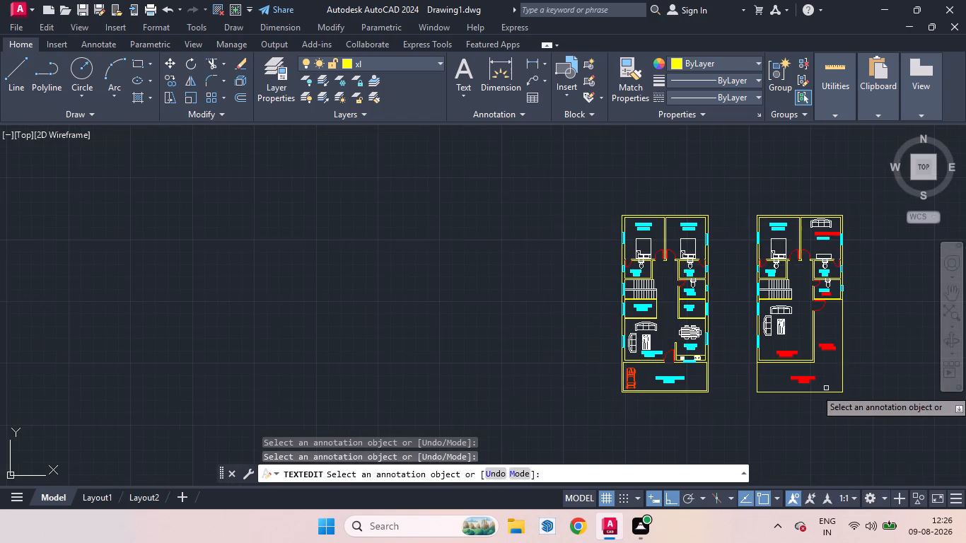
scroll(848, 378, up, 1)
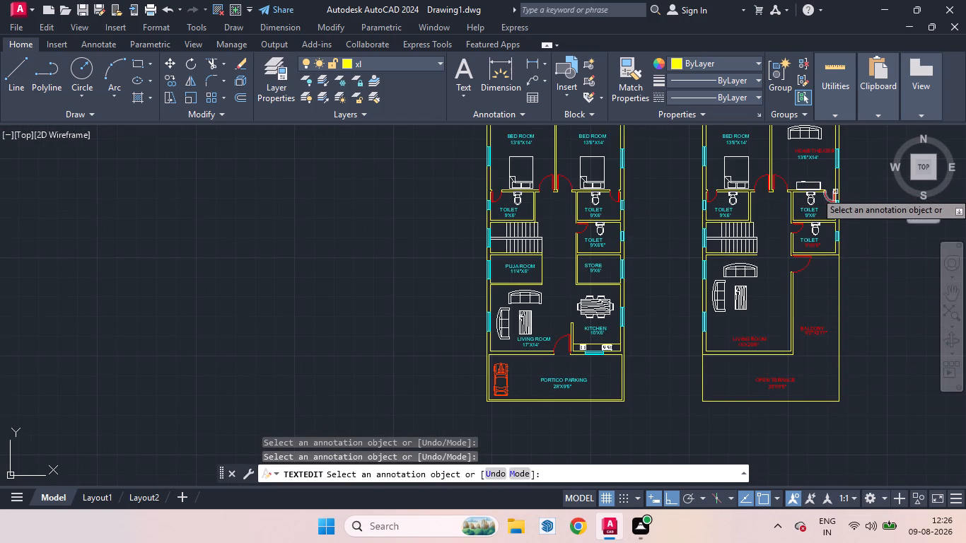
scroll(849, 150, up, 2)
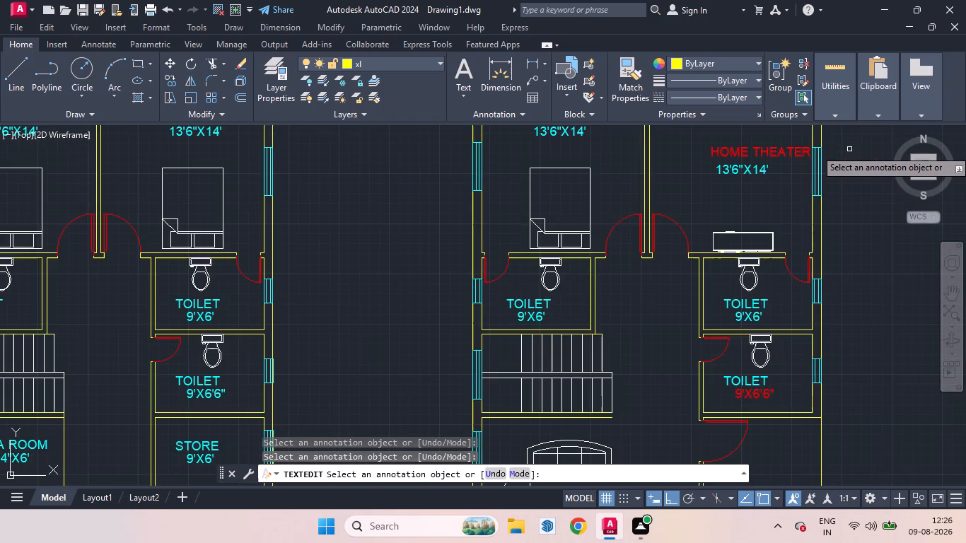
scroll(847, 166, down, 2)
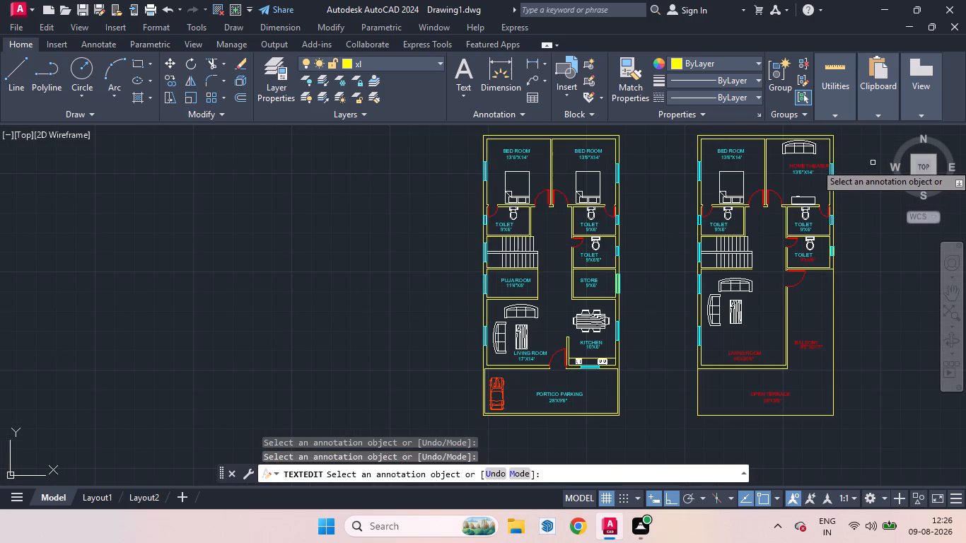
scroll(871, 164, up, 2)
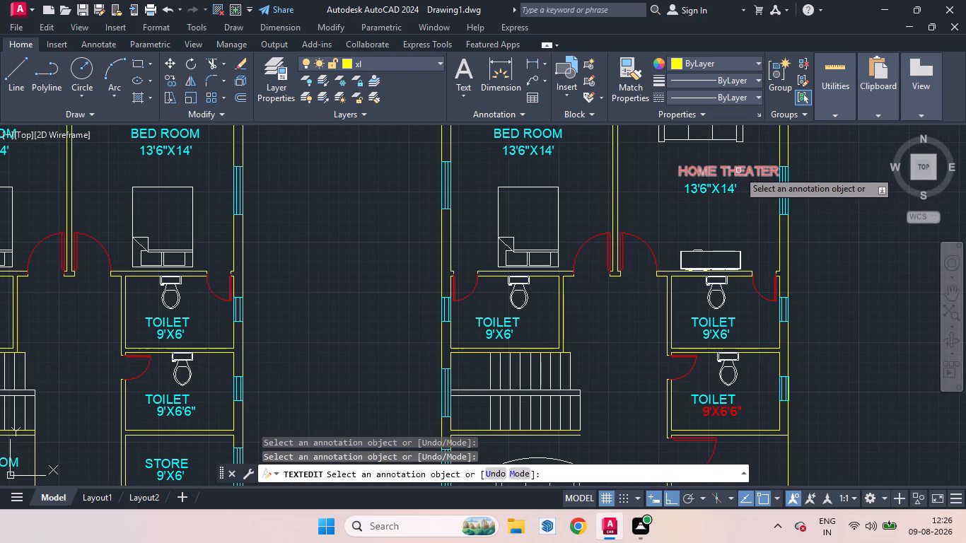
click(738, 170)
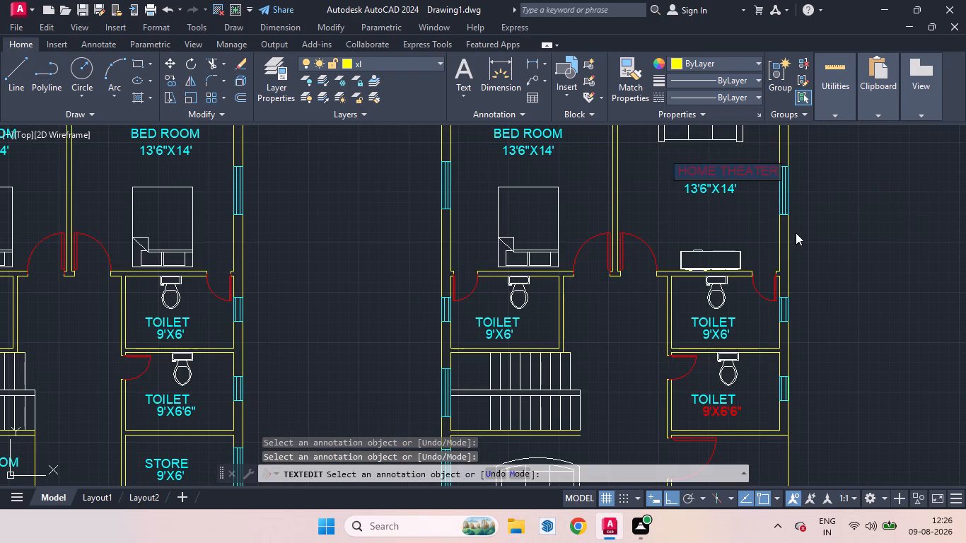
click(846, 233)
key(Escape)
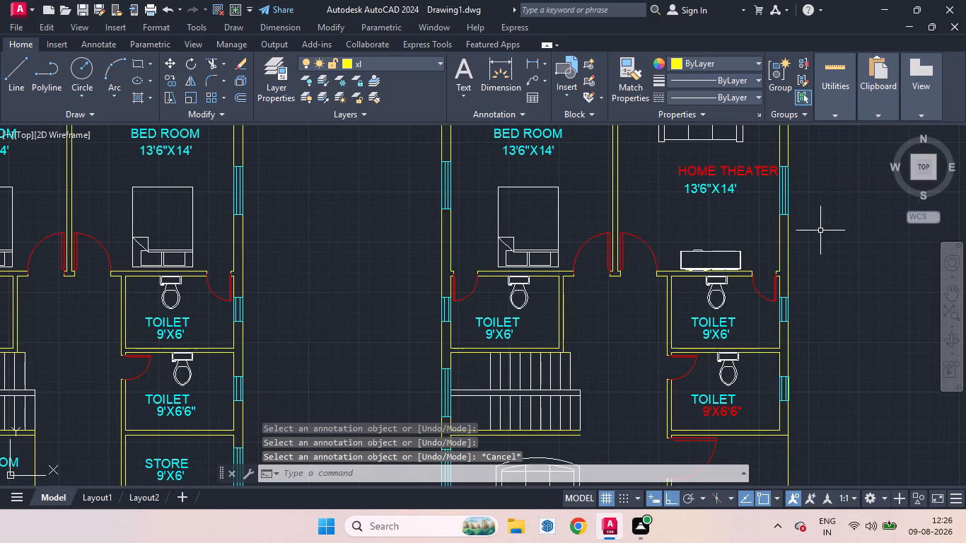
Move the first floor's red HOME THEATER, LIVING ROOM, BALCONY and OPEN TERRACE labels, their red size texts and the toilet's 9'X6'6" to layer window.
scroll(820, 230, down, 2)
scroll(815, 290, up, 2)
click(726, 315)
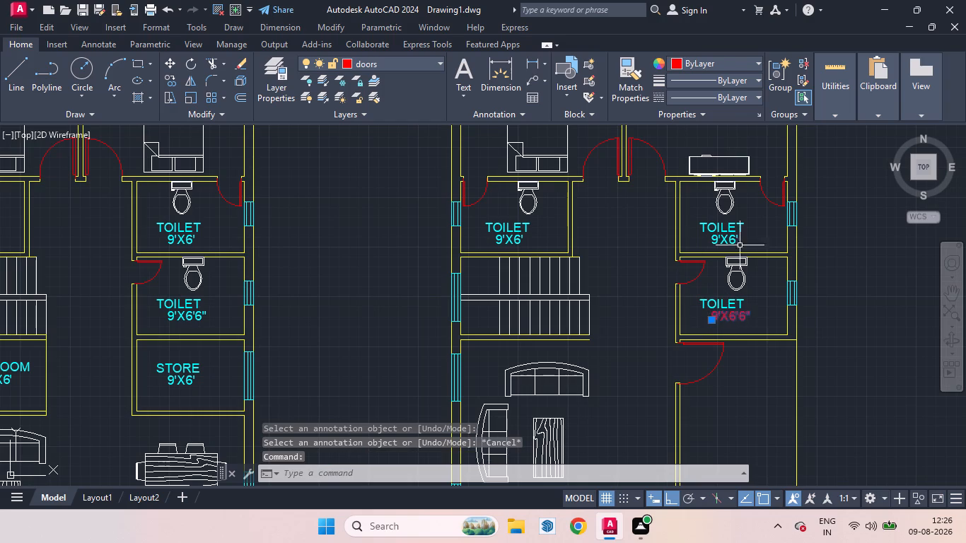
scroll(740, 257, up, 3)
scroll(740, 265, down, 4)
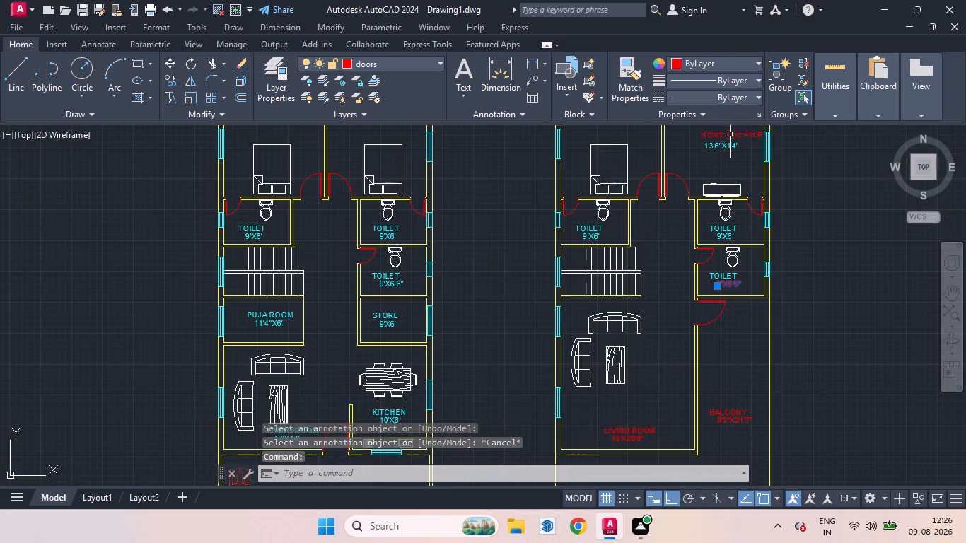
click(728, 131)
scroll(755, 249, down, 5)
scroll(747, 284, up, 3)
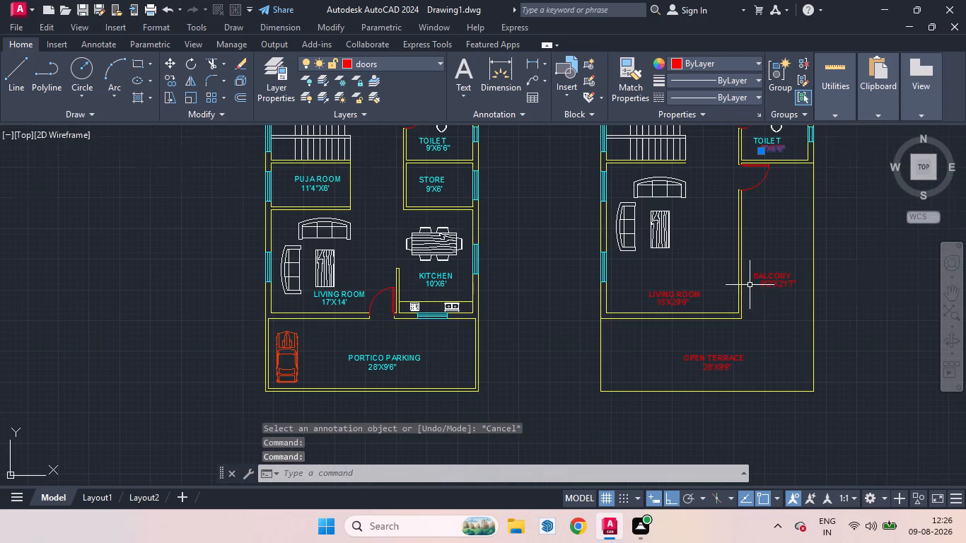
click(769, 286)
click(766, 272)
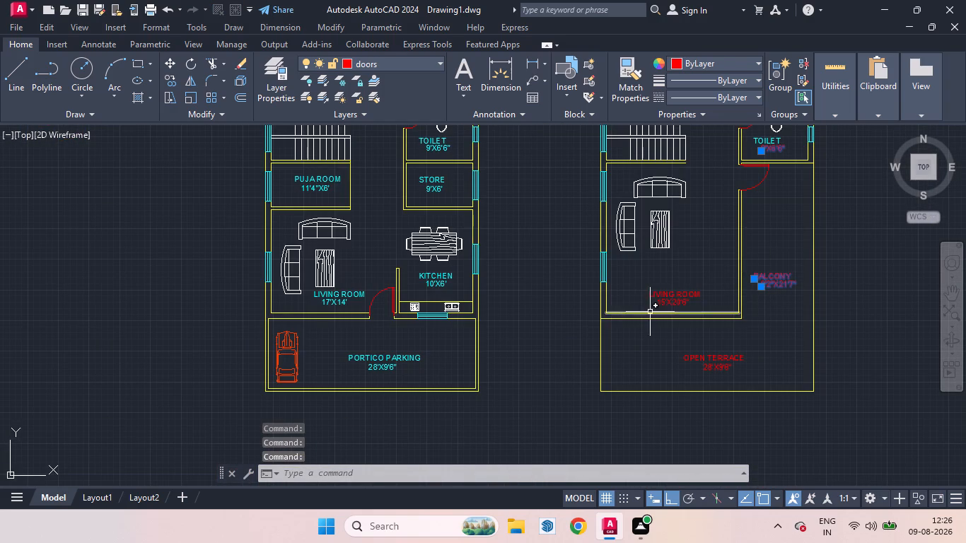
click(675, 303)
click(673, 293)
click(714, 358)
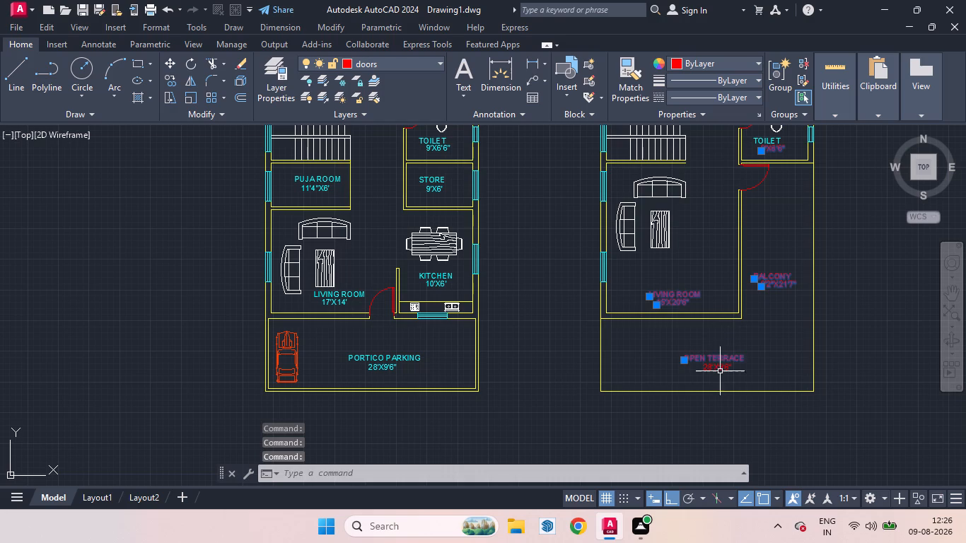
click(718, 368)
scroll(658, 366, down, 2)
scroll(703, 230, up, 4)
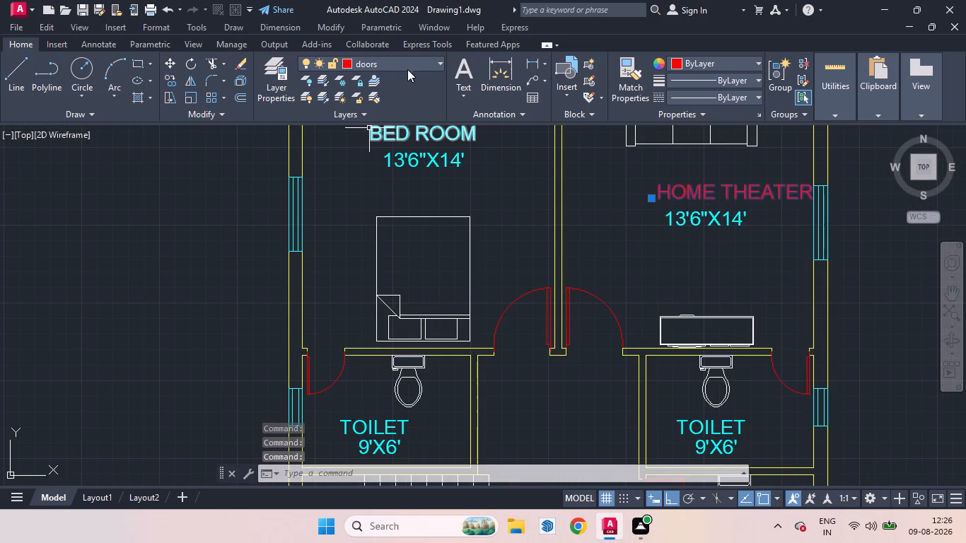
click(432, 66)
click(388, 148)
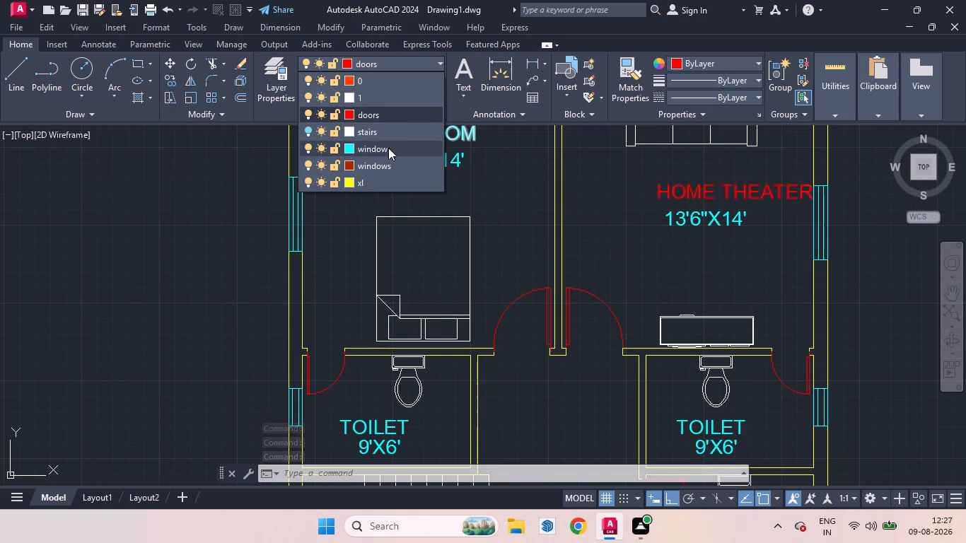
Move the first floor's HOME THEATER label horizontally away from the outer wall so it is centred above its 13'6"X14' size text.
scroll(377, 230, down, 4)
scroll(555, 261, up, 3)
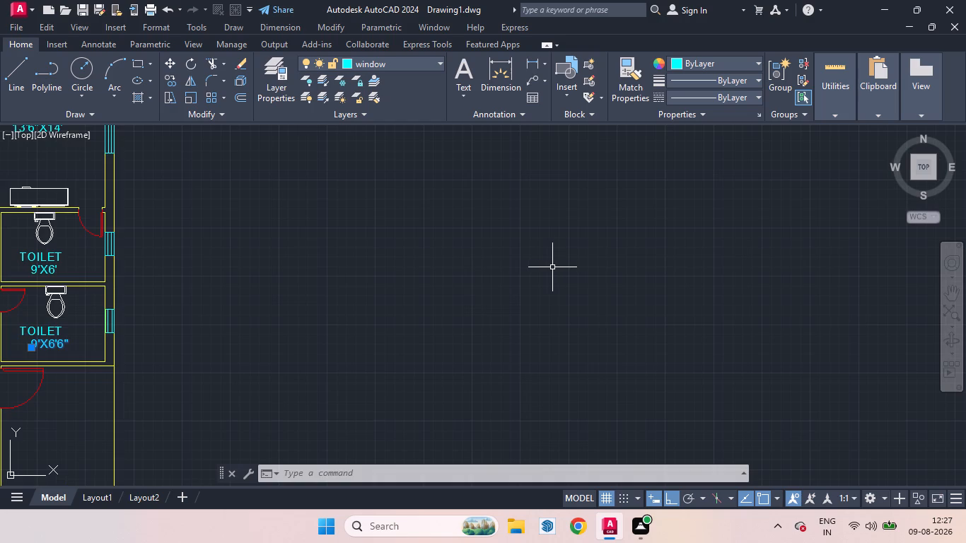
scroll(552, 269, down, 3)
key(Escape)
scroll(430, 228, up, 3)
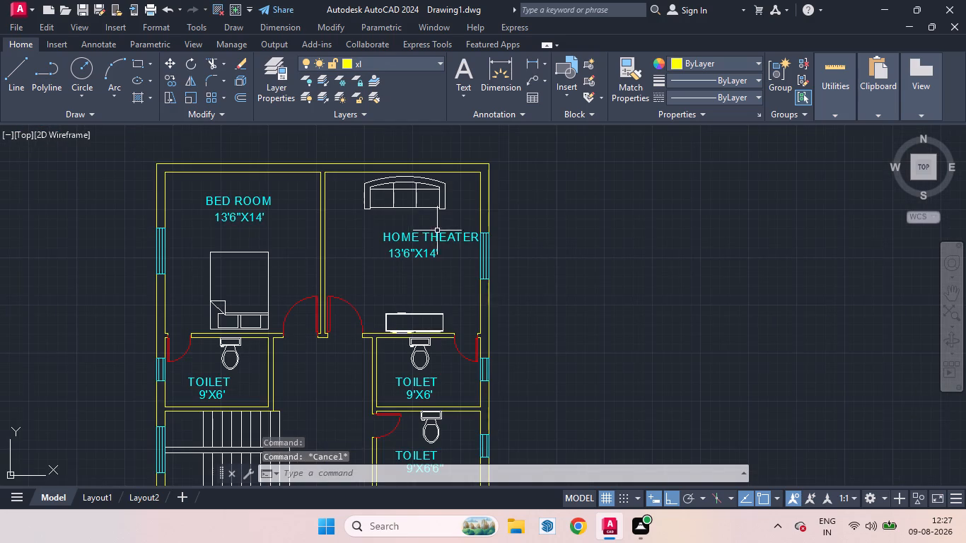
click(412, 237)
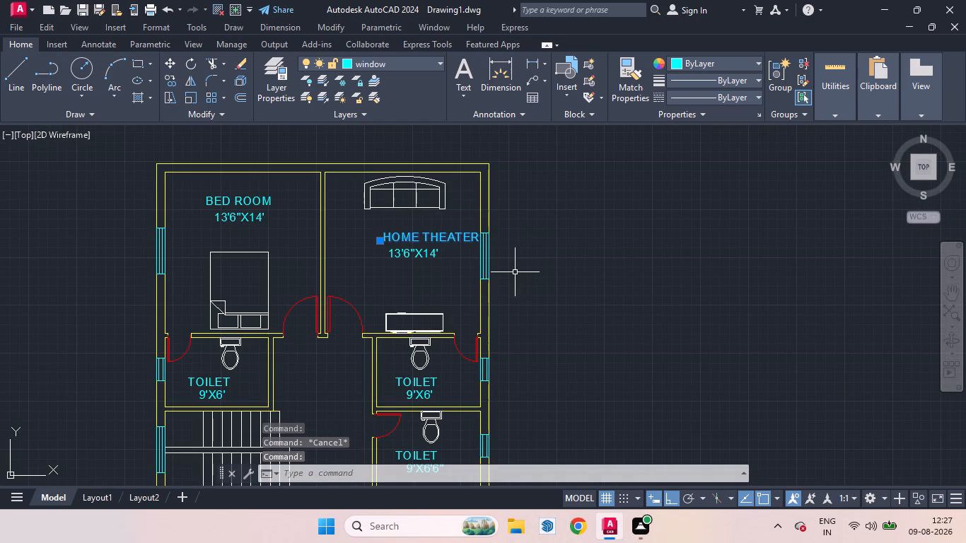
key(m)
key(Return)
click(413, 235)
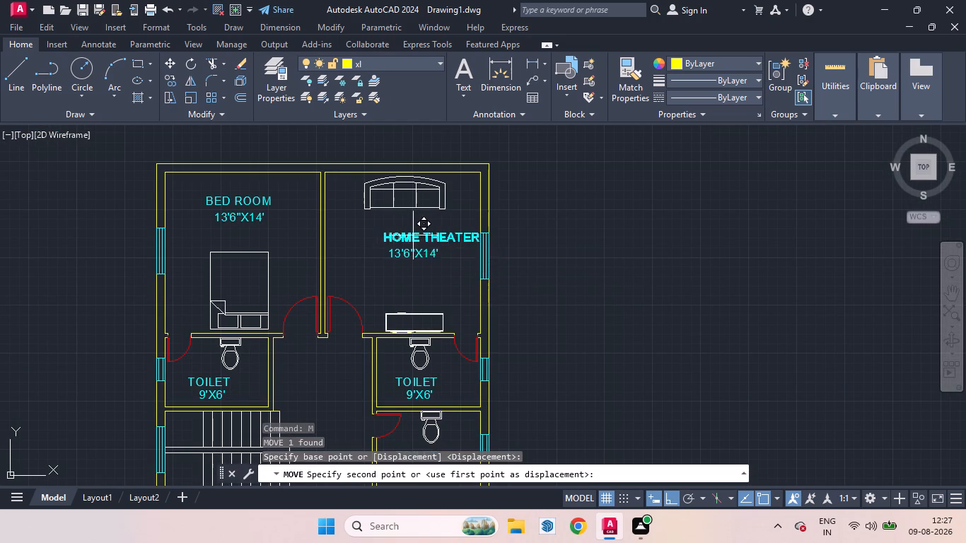
click(394, 240)
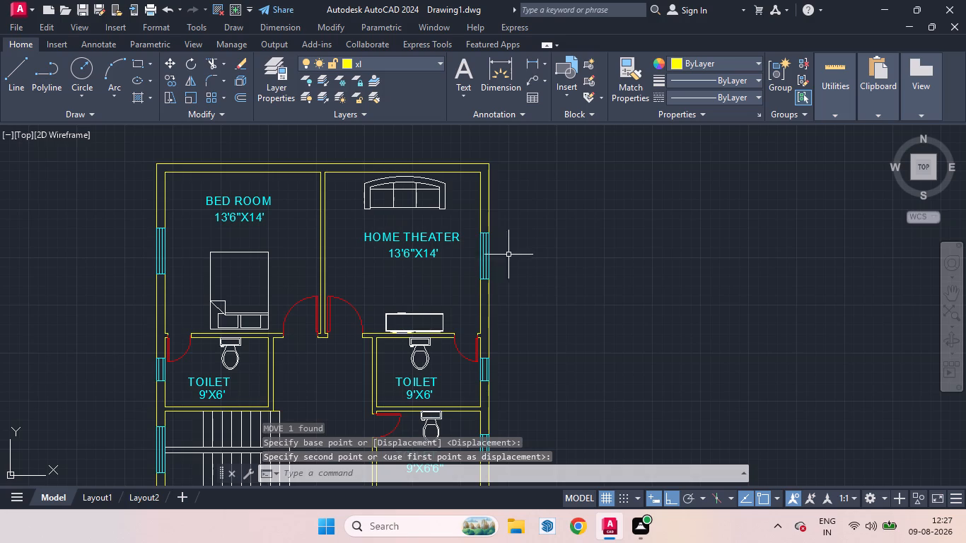
key(Escape)
Add a horizontal linear dimension across the first floor living room's inner width, placed just below the coffee table.
scroll(564, 279, down, 4)
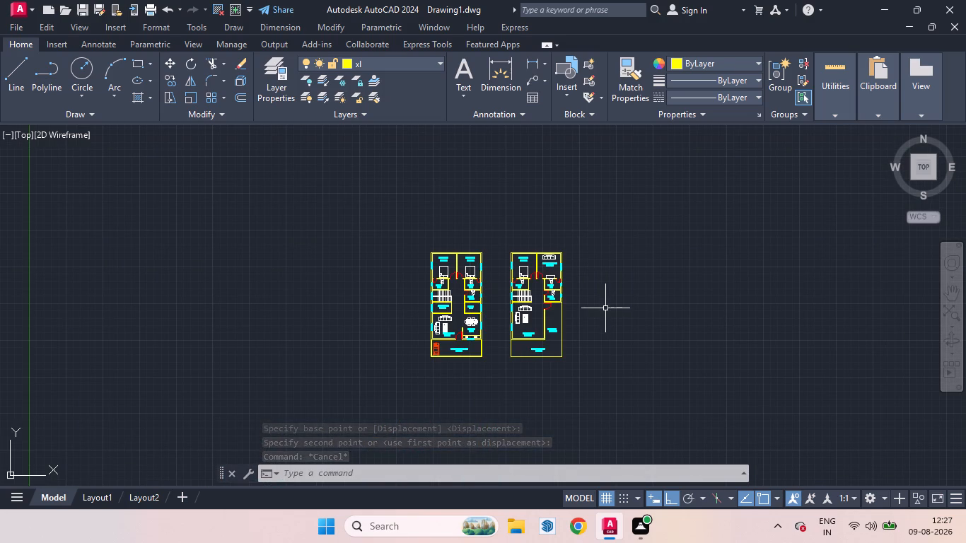
scroll(604, 308, down, 2)
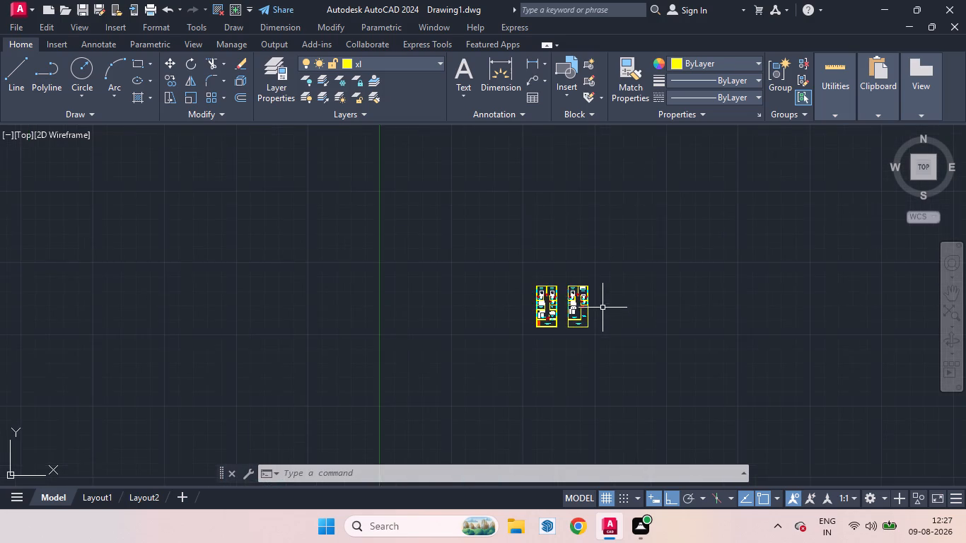
scroll(595, 310, up, 3)
scroll(492, 304, up, 2)
scroll(548, 323, down, 2)
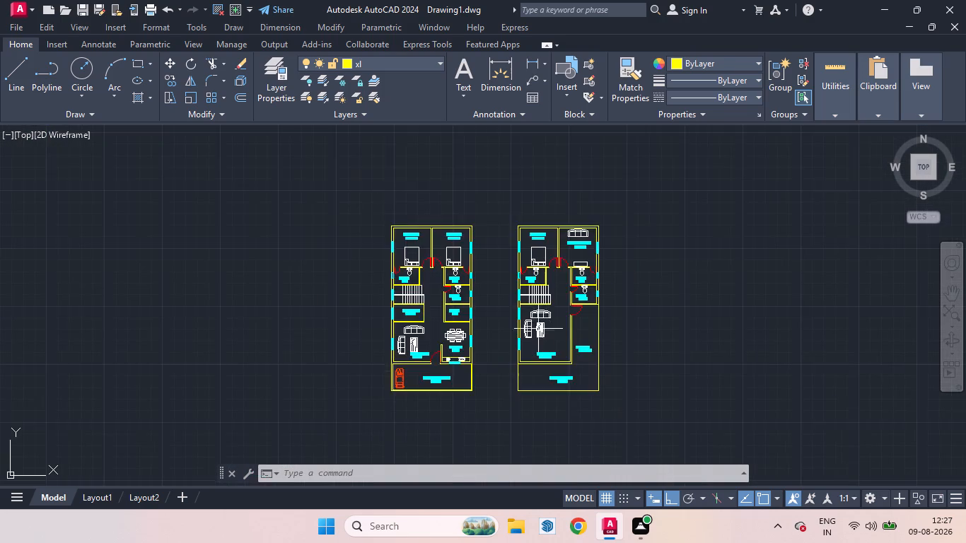
scroll(537, 329, up, 2)
scroll(564, 337, down, 2)
scroll(600, 334, up, 2)
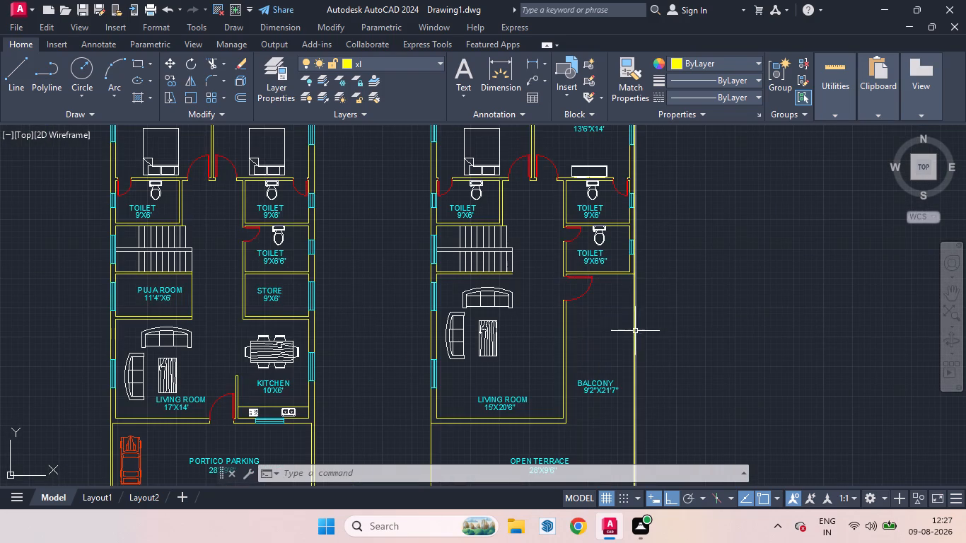
text(DLI)
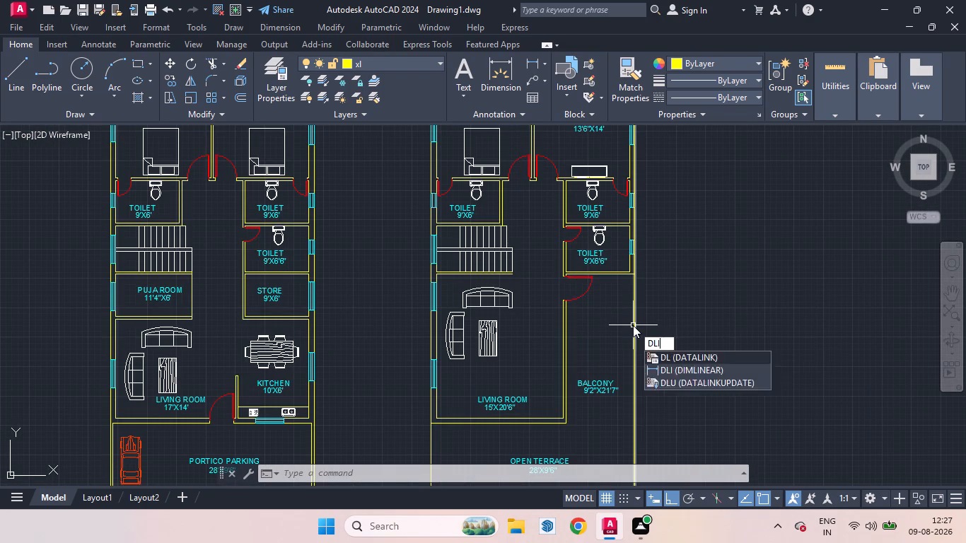
key(Return)
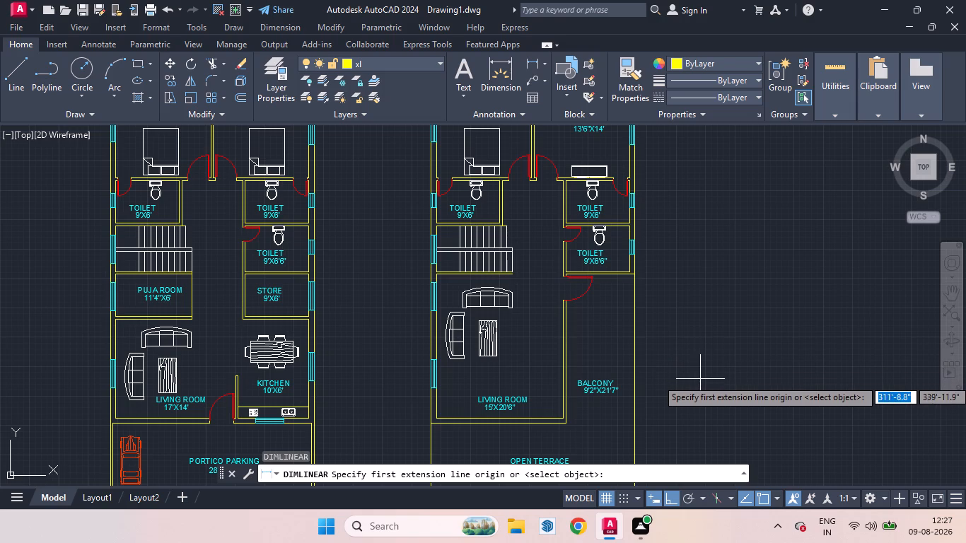
click(435, 414)
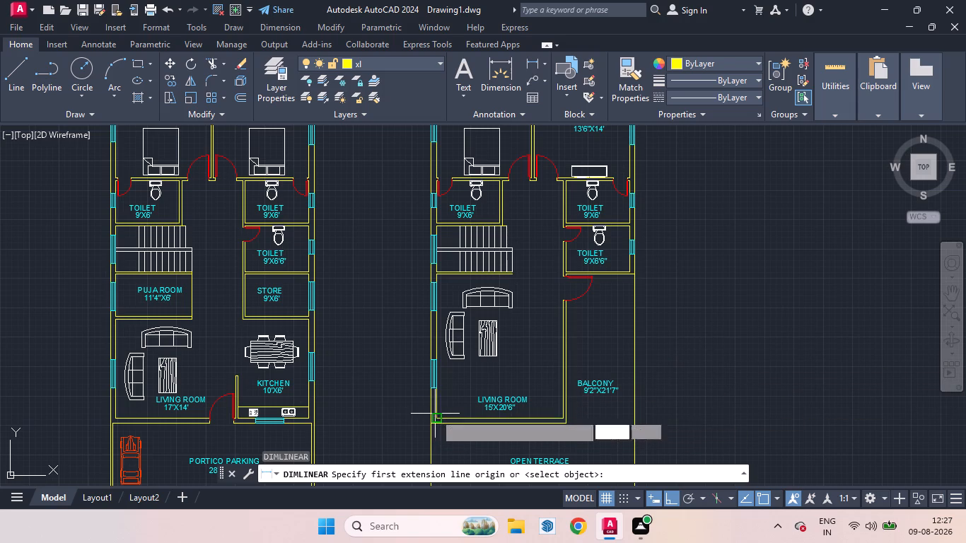
click(562, 414)
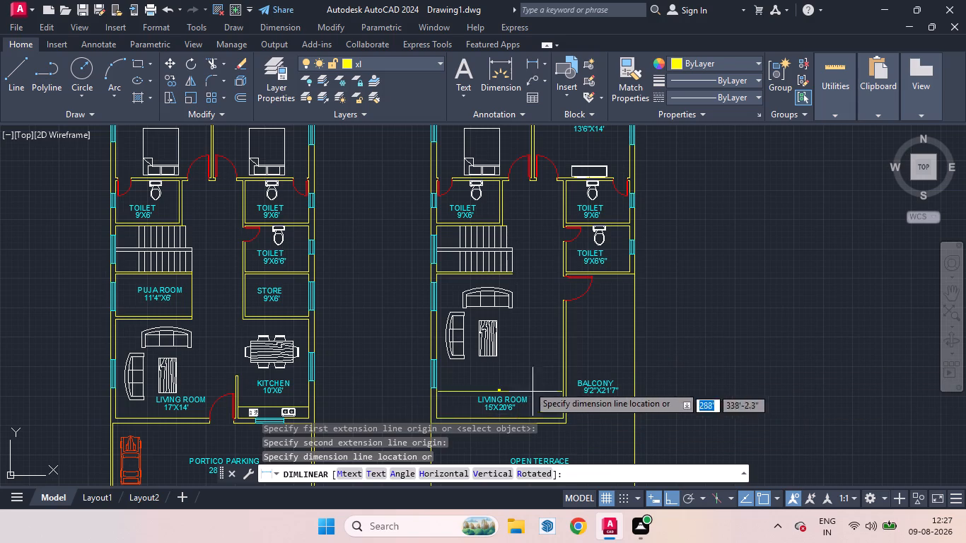
click(527, 358)
scroll(495, 357, up, 6)
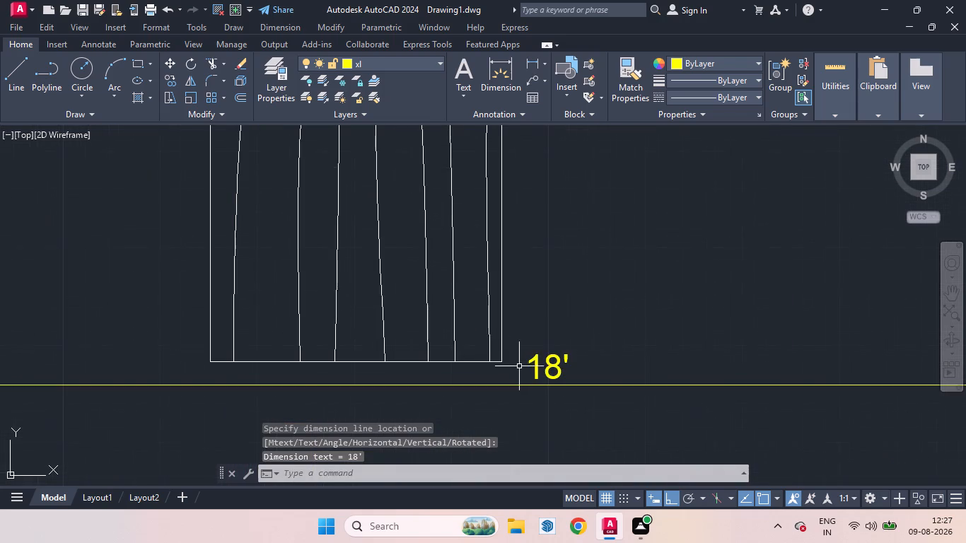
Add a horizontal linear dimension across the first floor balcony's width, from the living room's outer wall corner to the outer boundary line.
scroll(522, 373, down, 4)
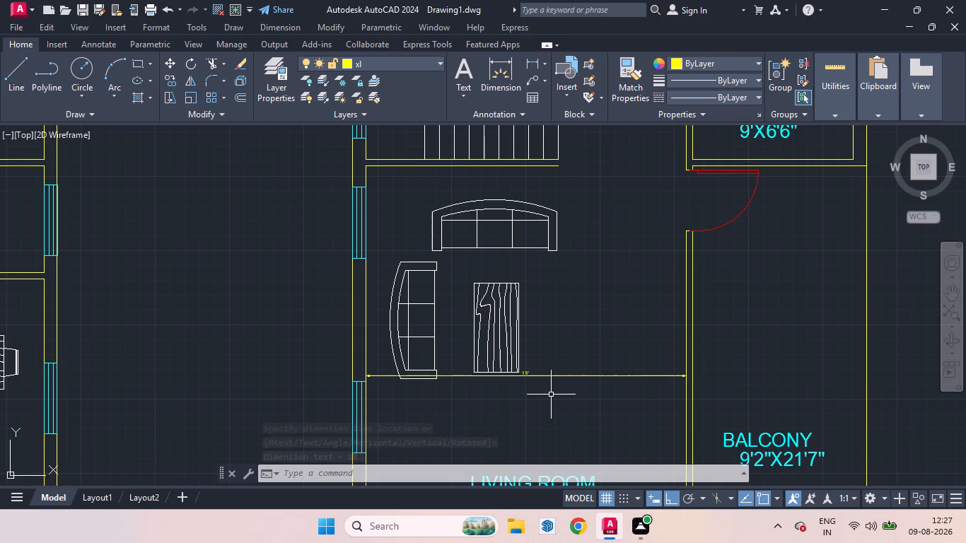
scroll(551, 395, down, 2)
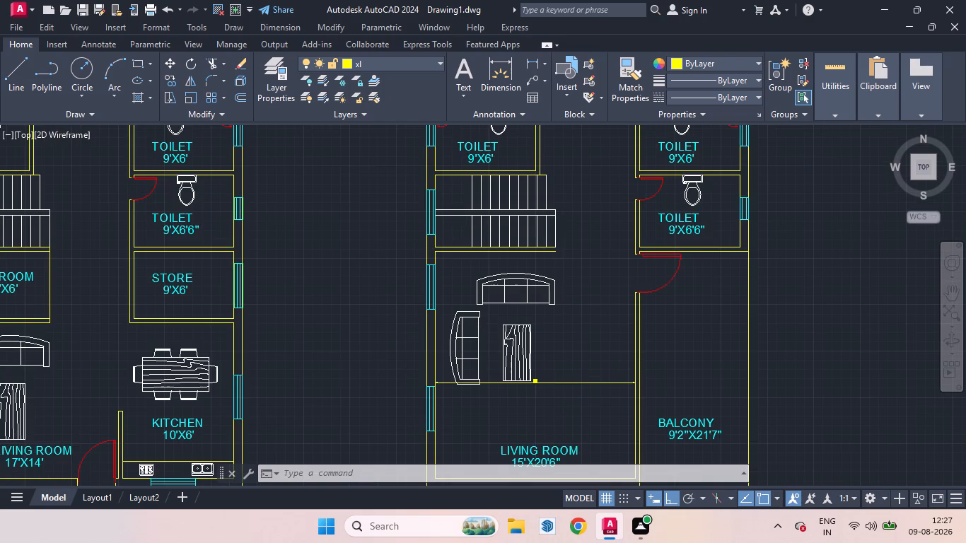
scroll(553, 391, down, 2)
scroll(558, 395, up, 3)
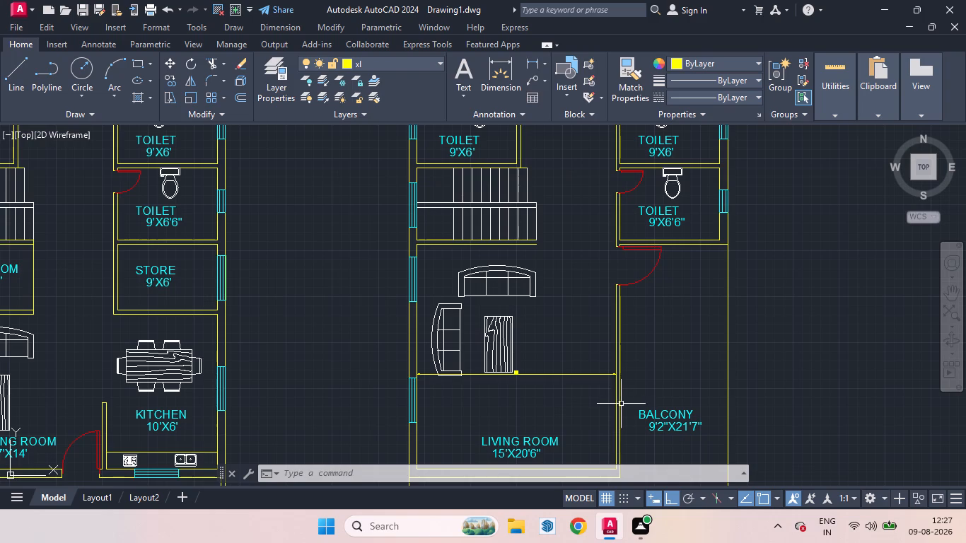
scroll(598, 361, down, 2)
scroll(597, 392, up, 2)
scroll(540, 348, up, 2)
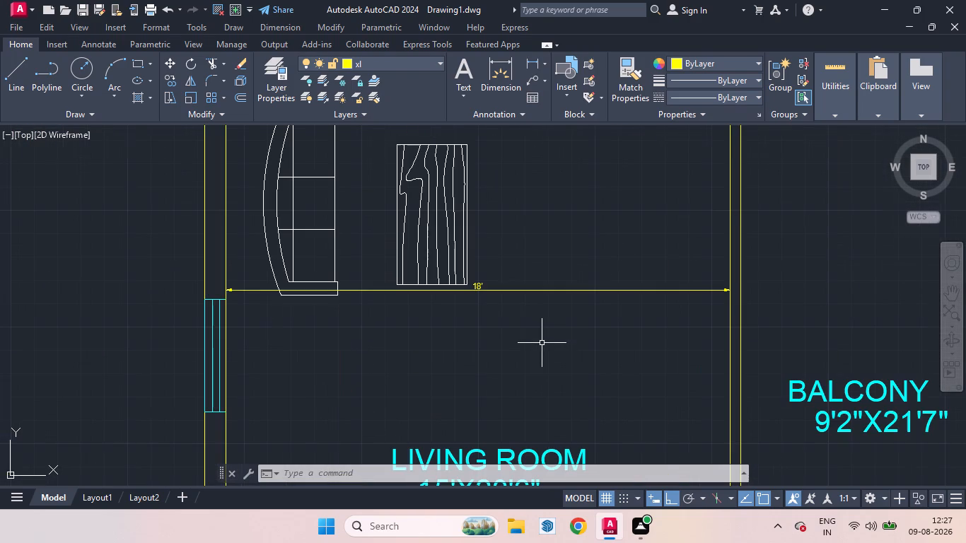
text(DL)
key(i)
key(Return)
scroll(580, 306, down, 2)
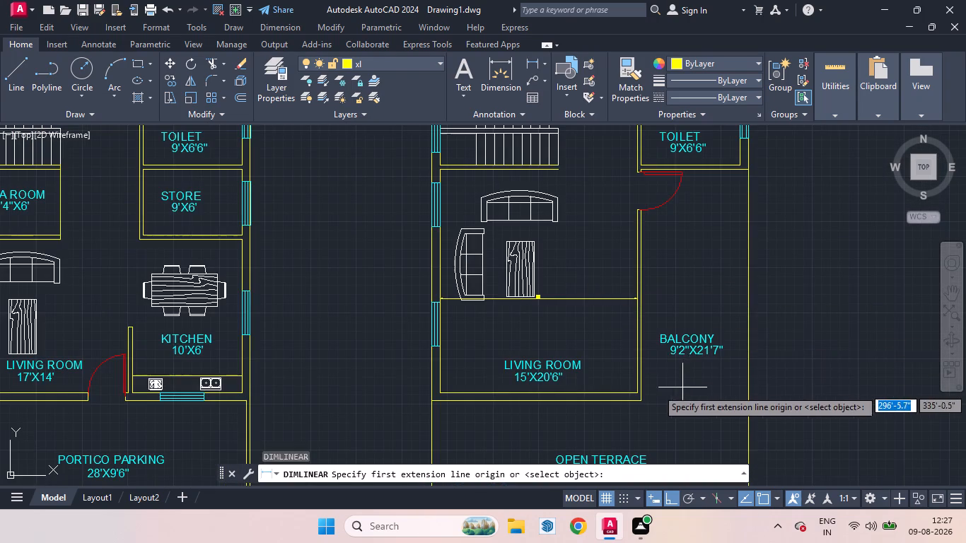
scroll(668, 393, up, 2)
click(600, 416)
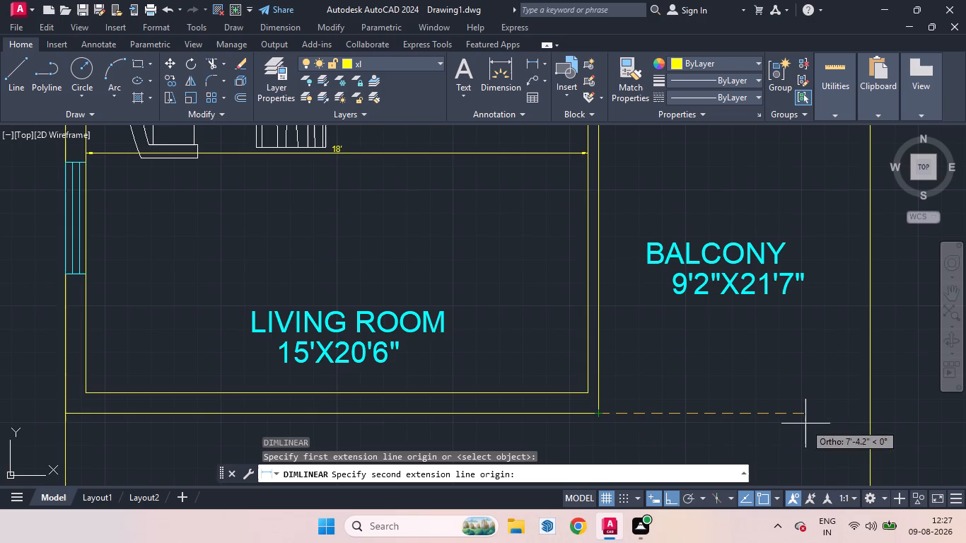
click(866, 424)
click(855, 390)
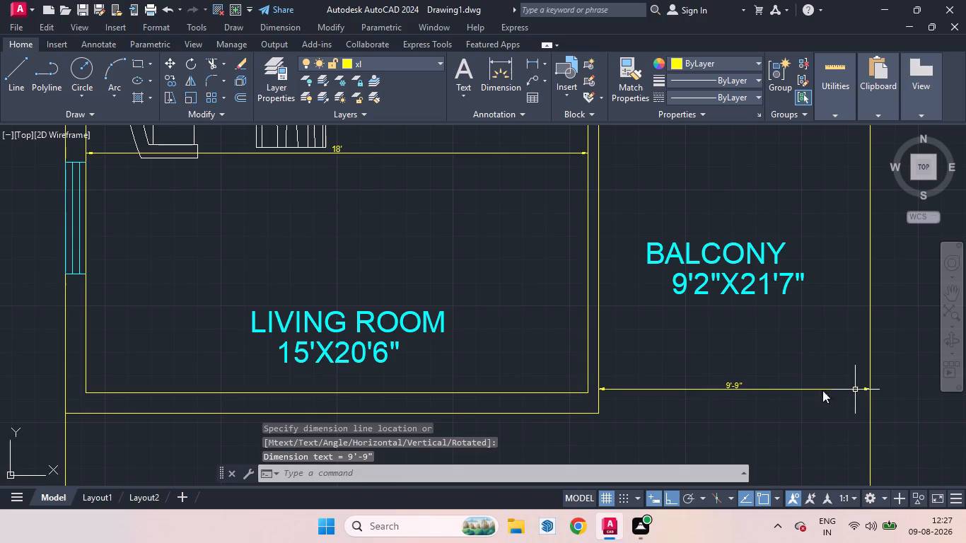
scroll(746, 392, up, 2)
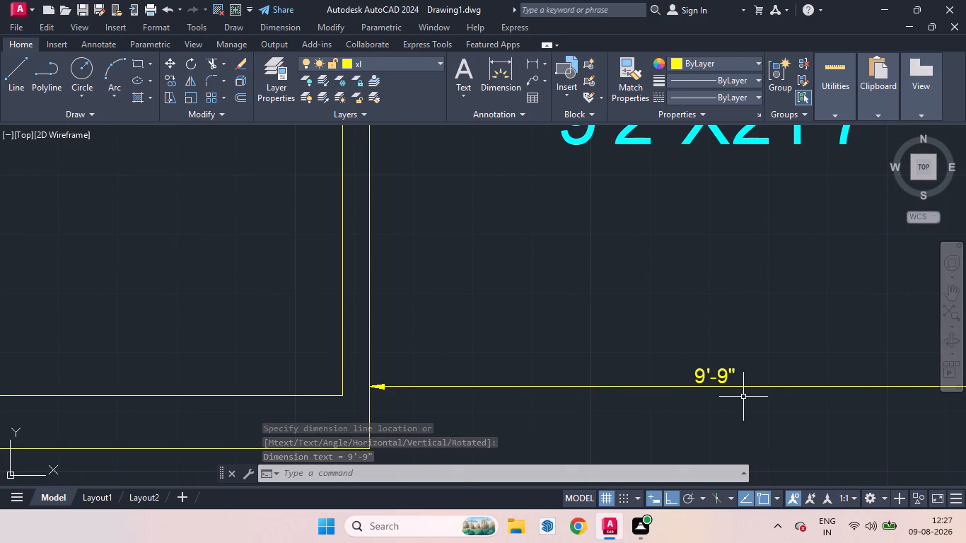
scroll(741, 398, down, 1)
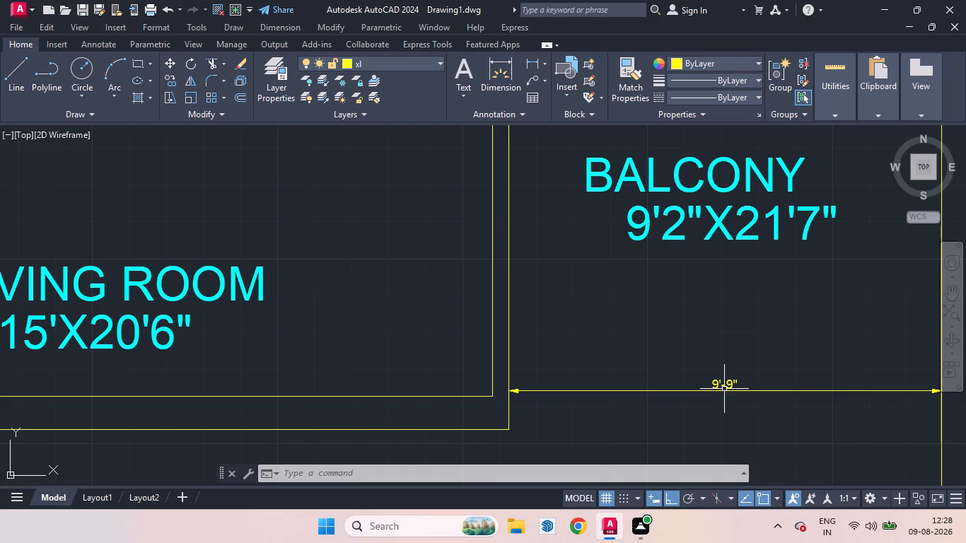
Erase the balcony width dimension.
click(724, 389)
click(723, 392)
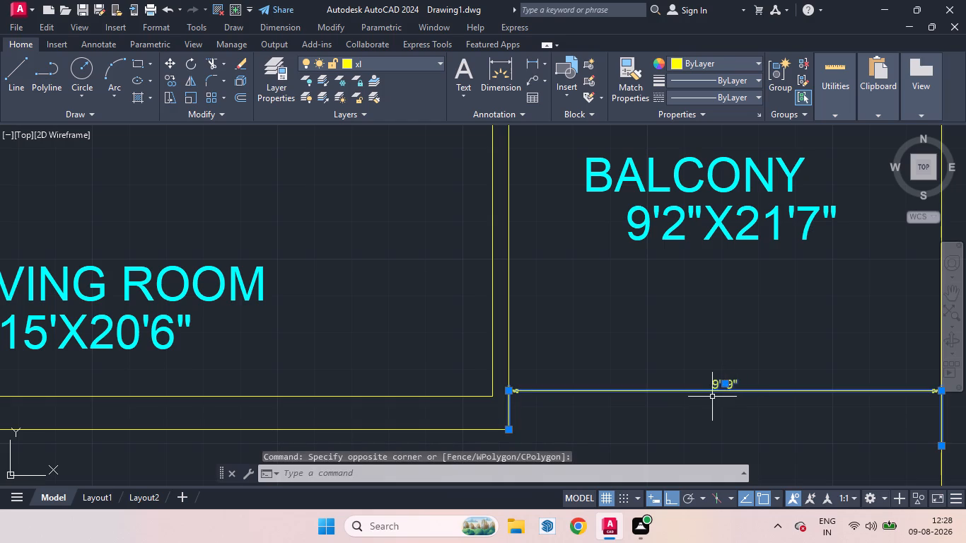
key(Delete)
Change the size text below the first floor's LIVING ROOM label to 18'X20'6".
scroll(703, 380, down, 3)
scroll(625, 320, down, 2)
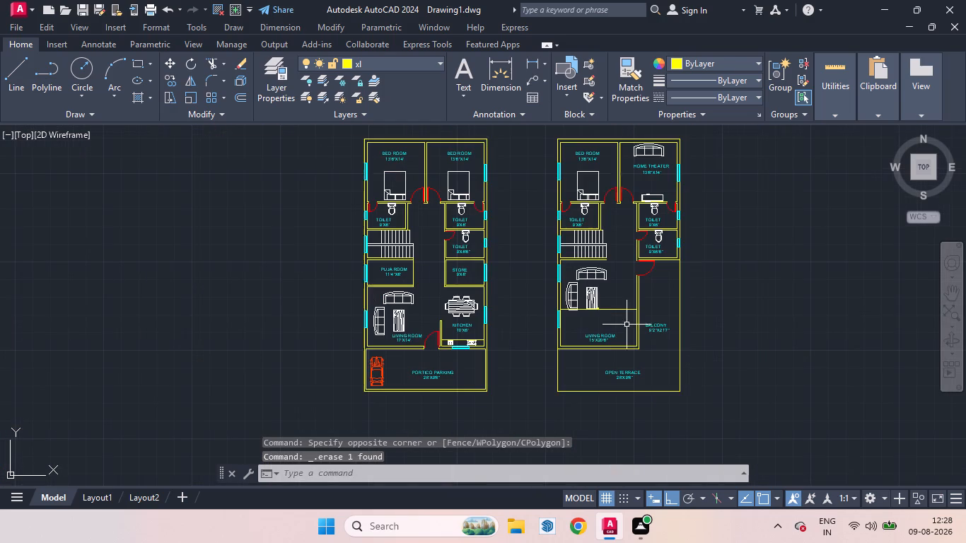
scroll(606, 310, up, 2)
scroll(570, 388, up, 3)
click(588, 352)
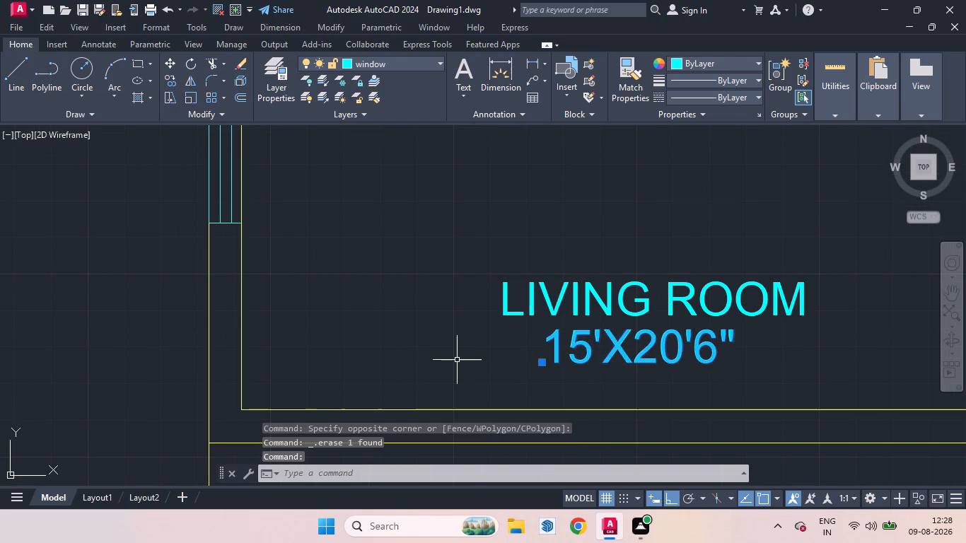
text(TED)
key(Return)
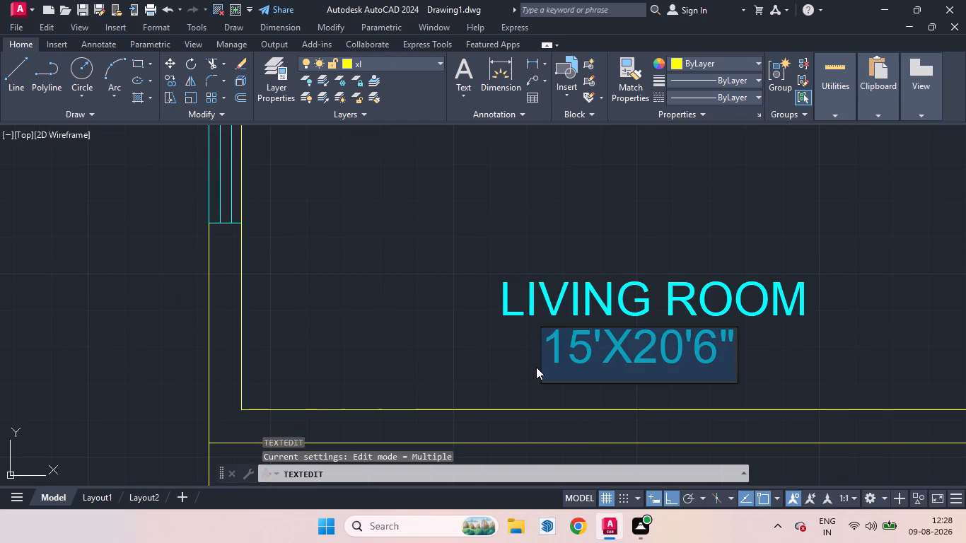
click(591, 357)
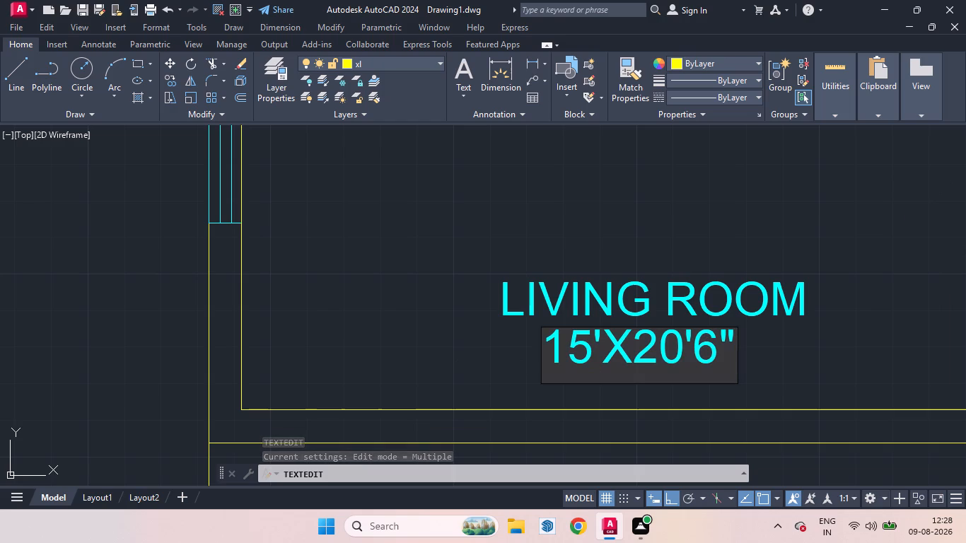
key(BackSpace)
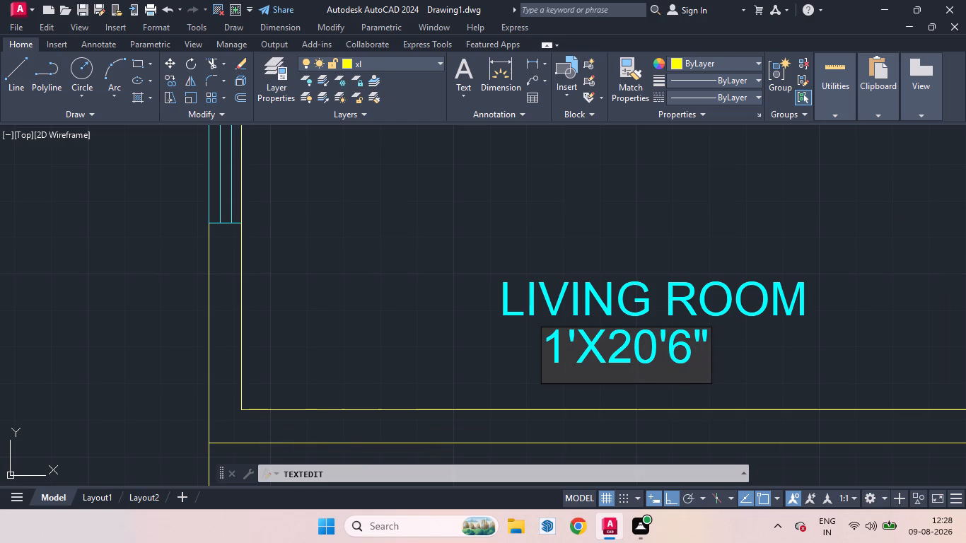
key(8)
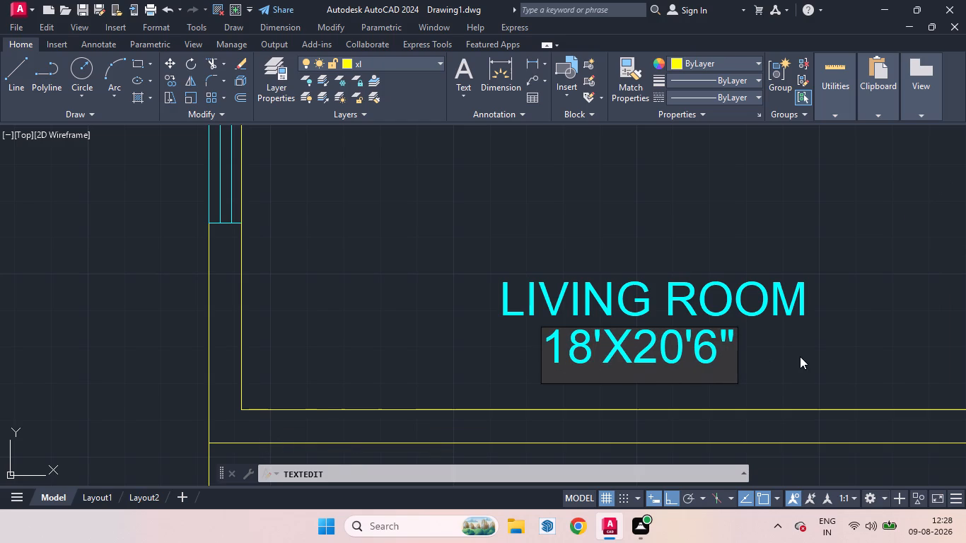
click(800, 356)
scroll(635, 353, down, 3)
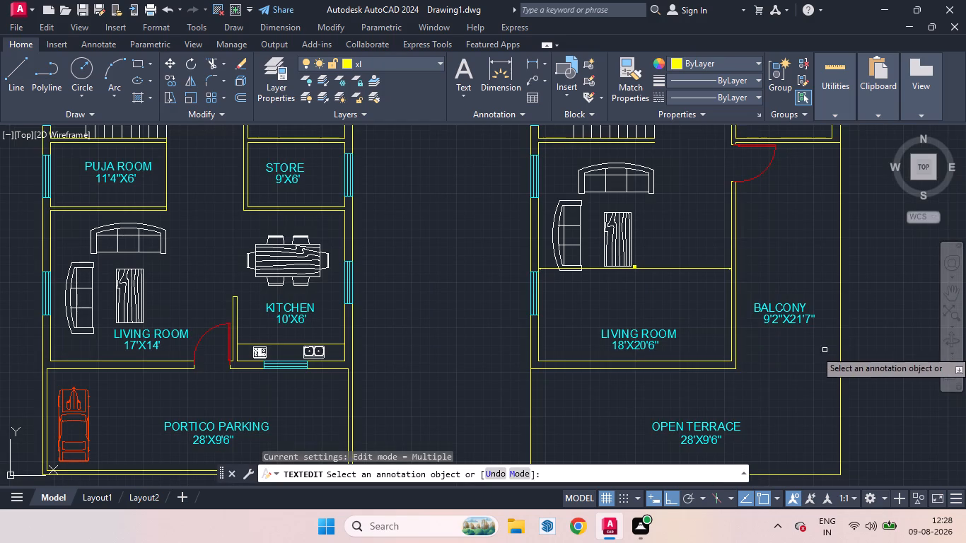
key(space)
Review both floor plans, then examine the first floor's living room, balcony and open terrace labels up close.
scroll(856, 359, down, 4)
scroll(821, 327, up, 3)
scroll(666, 339, down, 1)
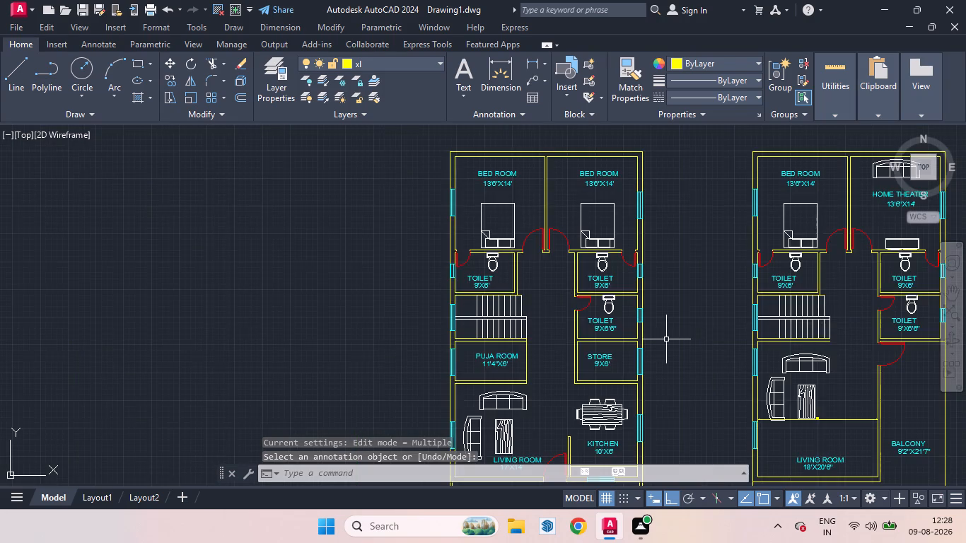
scroll(666, 339, down, 1)
scroll(671, 380, up, 2)
scroll(664, 375, down, 2)
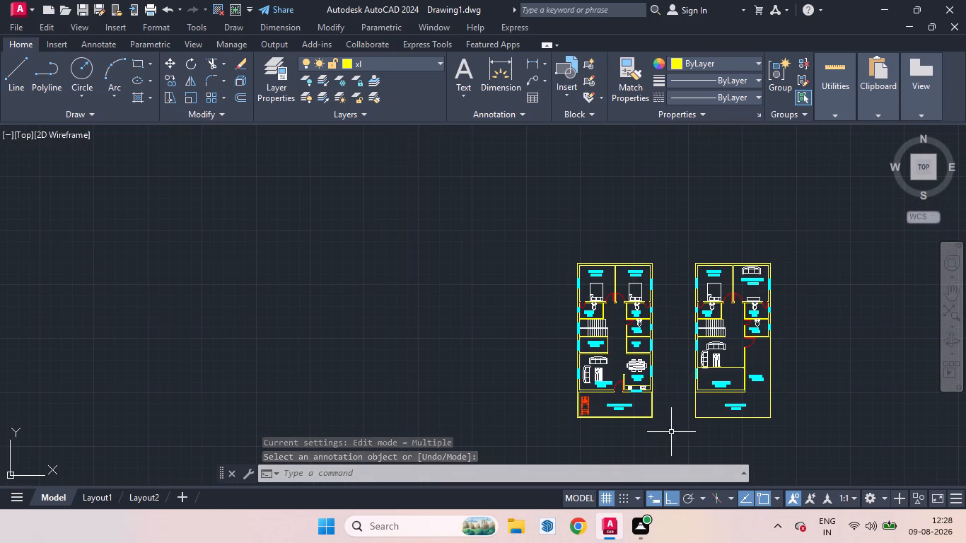
scroll(671, 438, up, 1)
scroll(576, 418, up, 2)
scroll(525, 416, down, 2)
scroll(762, 411, up, 2)
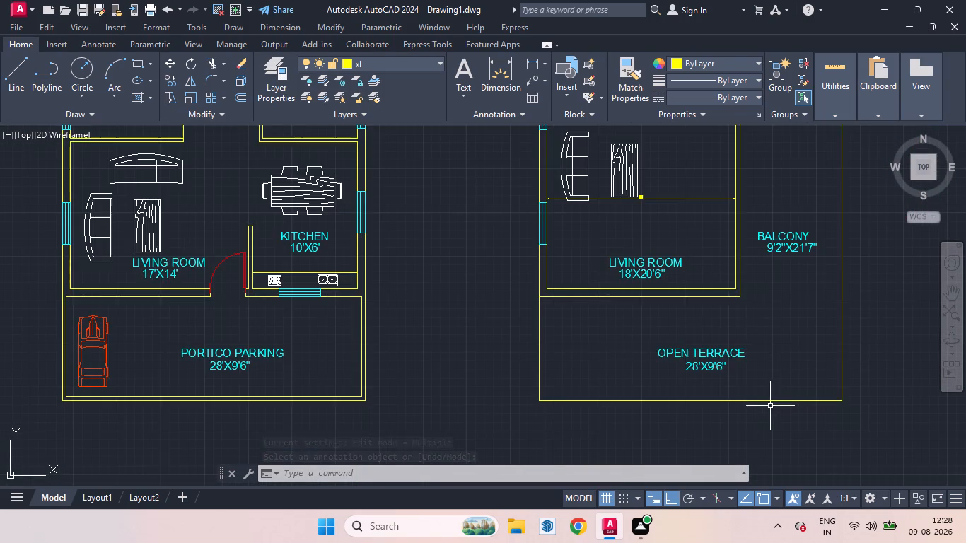
scroll(719, 406, down, 2)
scroll(745, 354, up, 3)
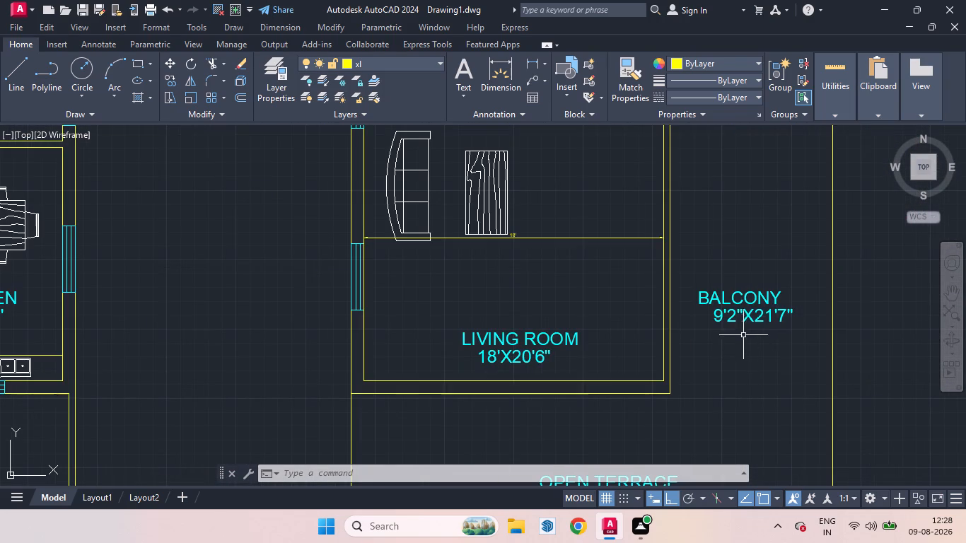
Move the first floor's BALCONY label and its size text together straight up, closer to the balcony's mid-length.
click(738, 322)
click(725, 300)
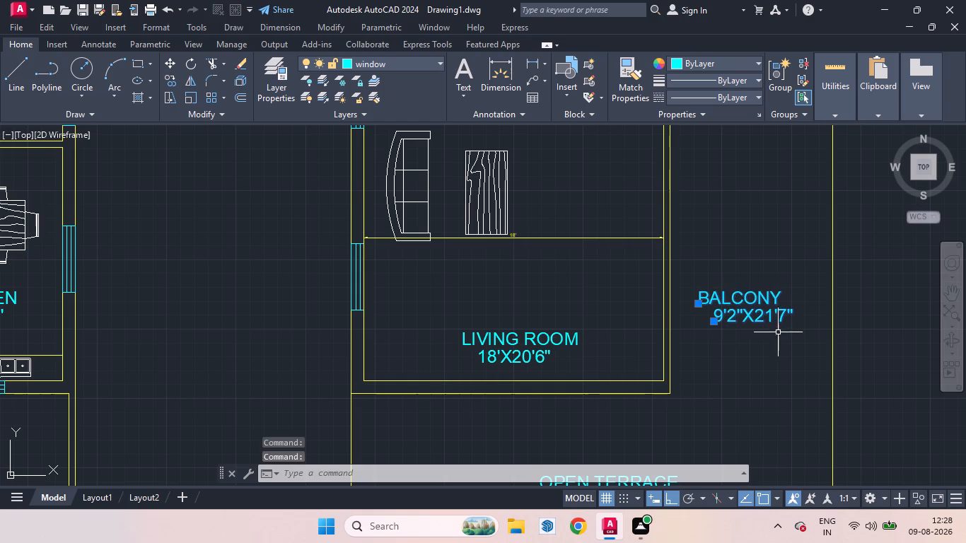
key(m)
key(Return)
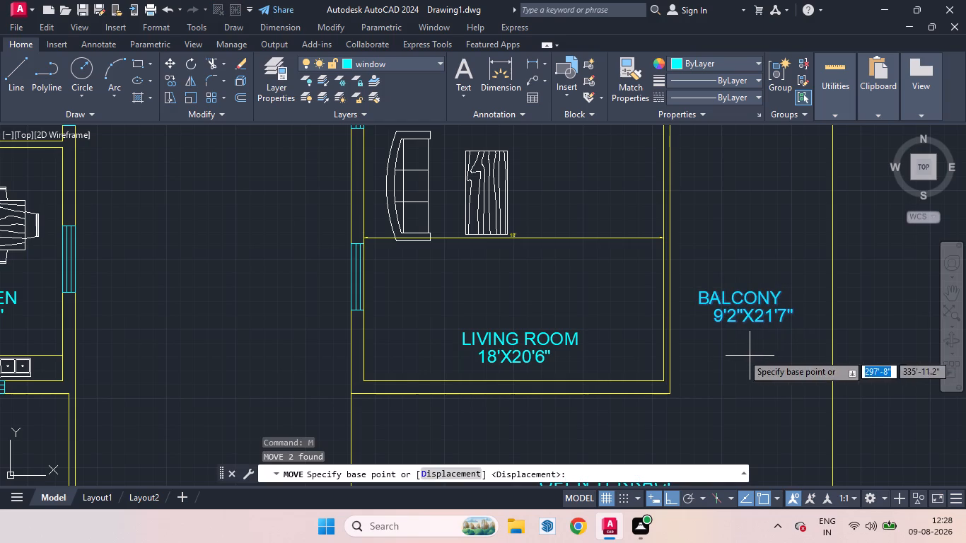
click(747, 301)
scroll(750, 244, down, 2)
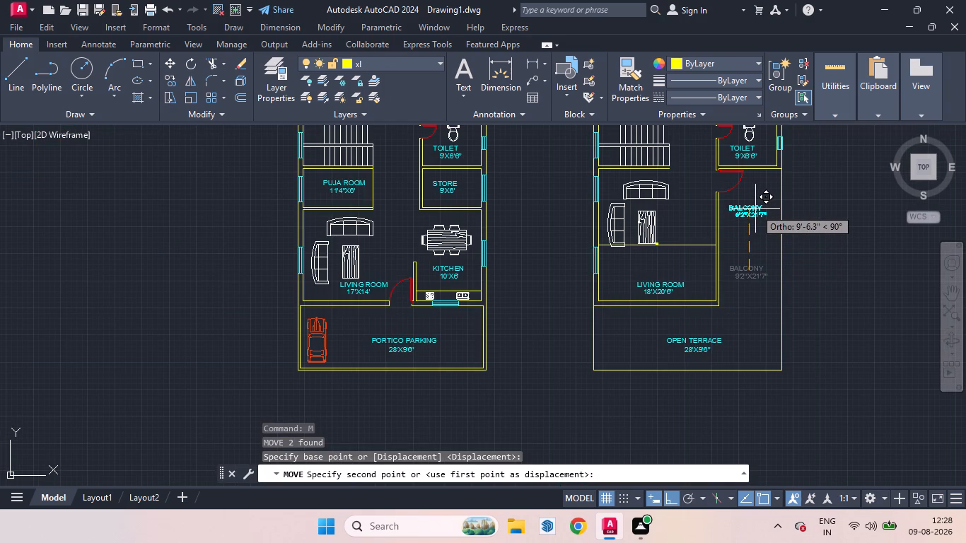
click(752, 245)
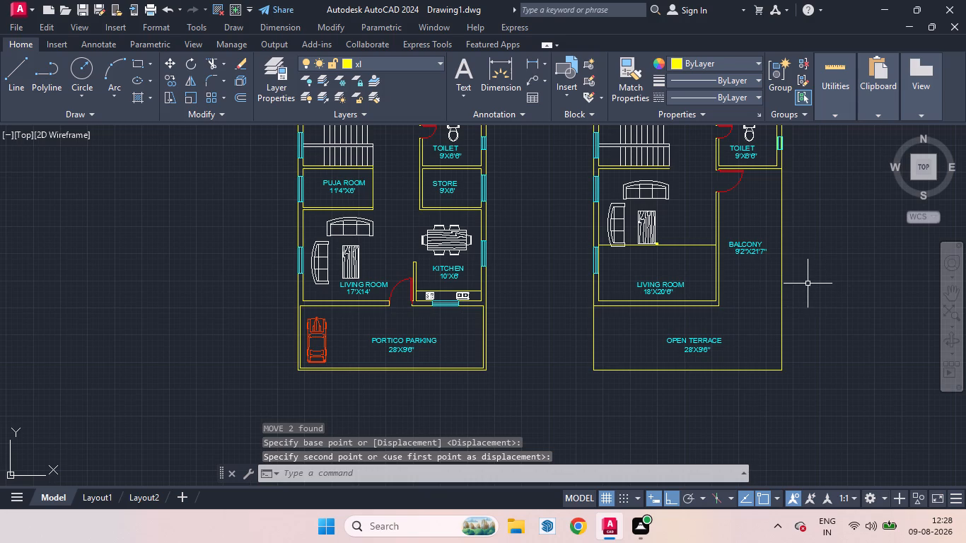
Move the 9'2"X21'7" size text horizontally by about 11 inches to align it directly under the BALCONY label.
scroll(808, 282, up, 2)
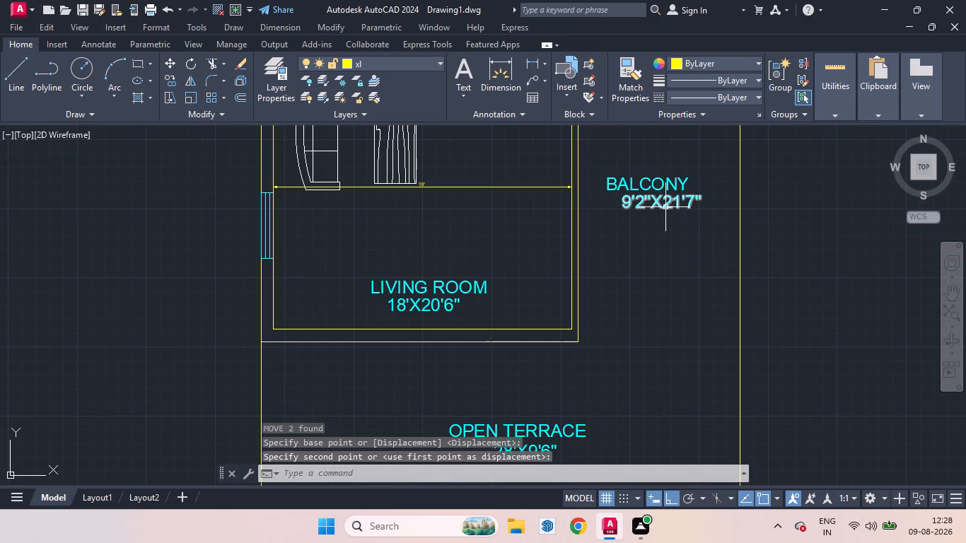
click(665, 207)
key(m)
key(Return)
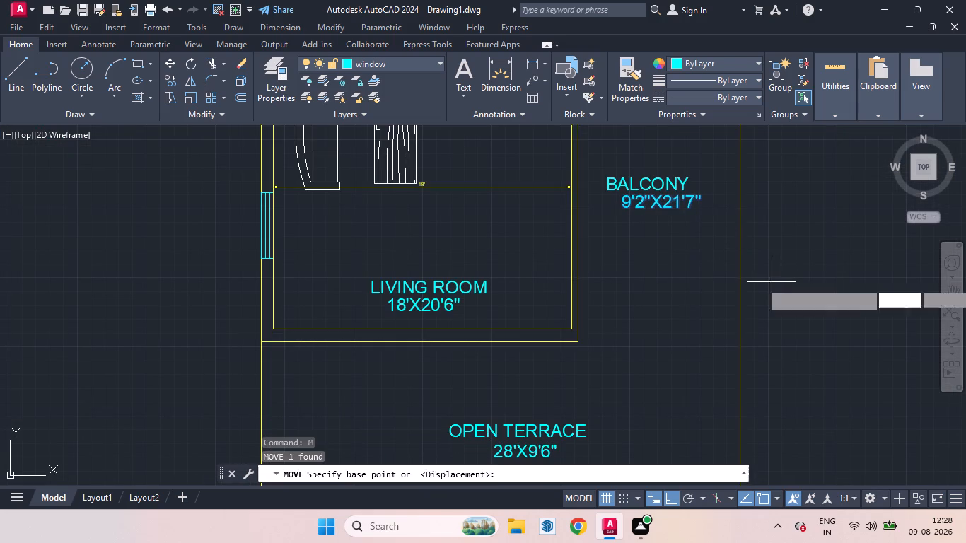
click(644, 212)
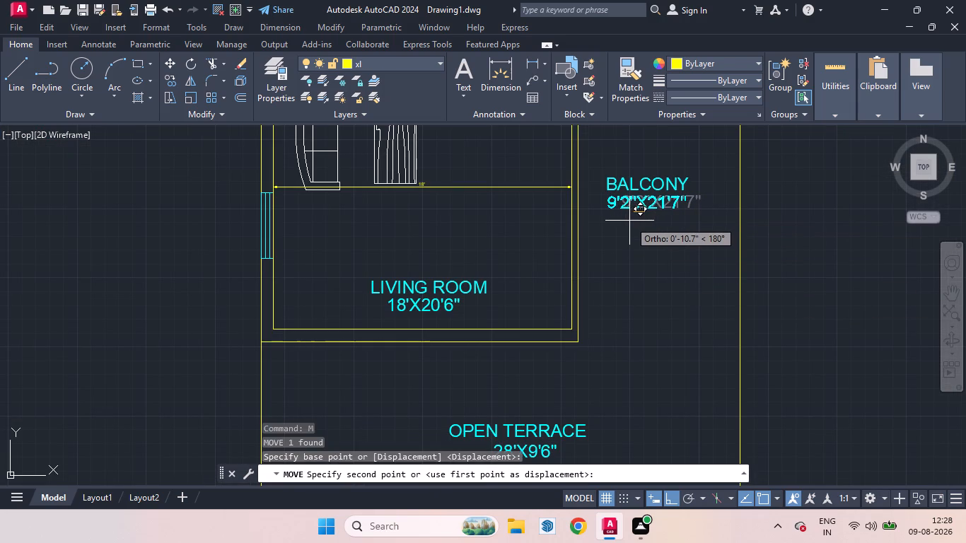
click(629, 221)
Move the balcony's size text slightly down to leave a clearer gap below the BALCONY label.
scroll(726, 308, down, 3)
scroll(704, 282, up, 5)
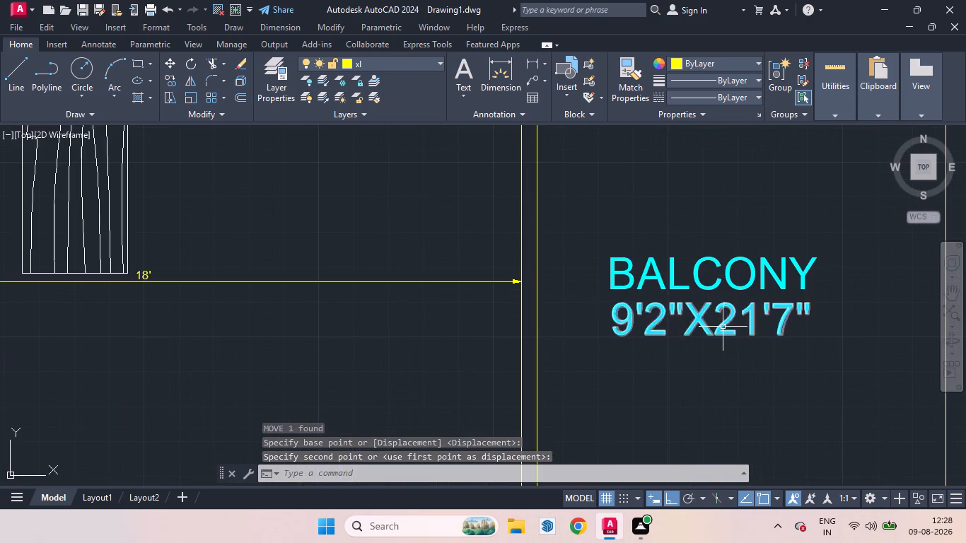
click(723, 327)
key(m)
key(Return)
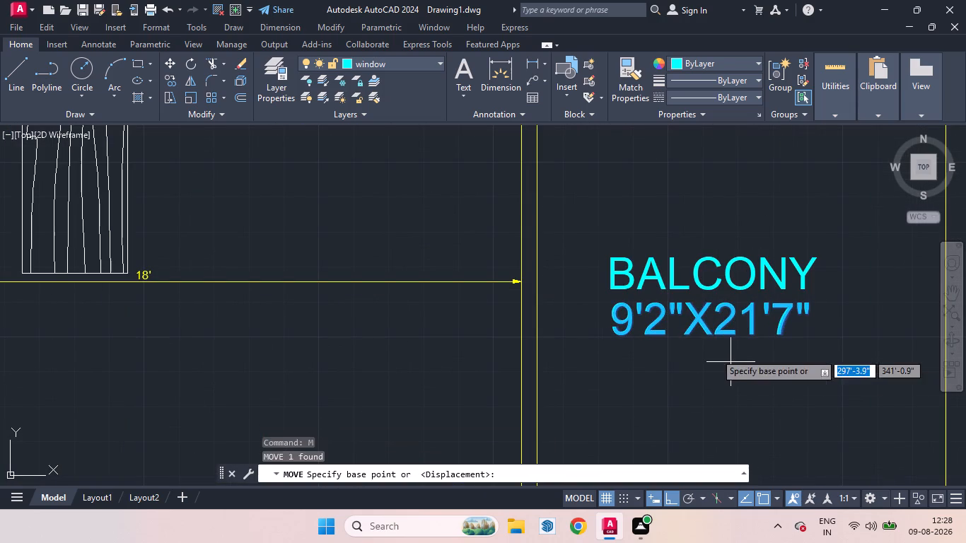
click(715, 342)
click(715, 356)
scroll(720, 347, down, 3)
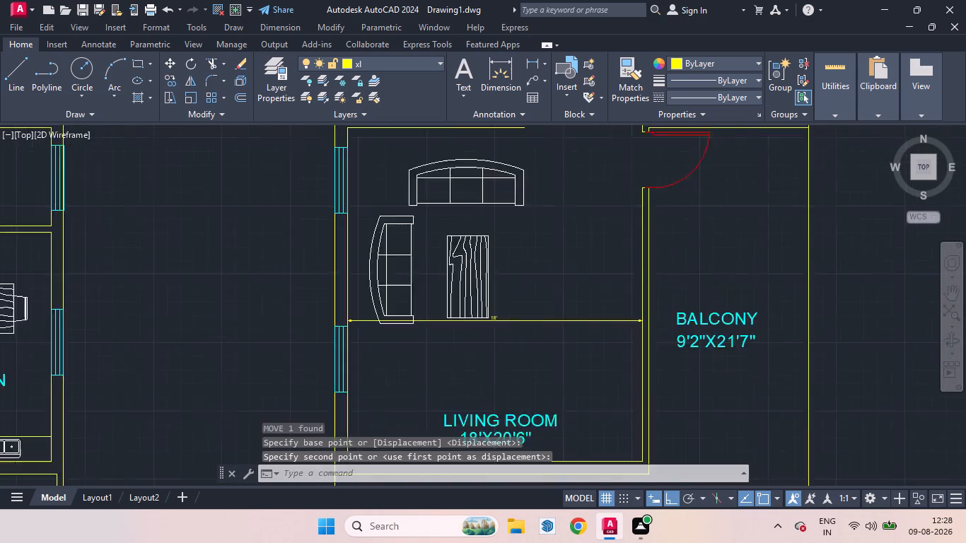
key(space)
scroll(811, 395, down, 3)
scroll(817, 436, up, 3)
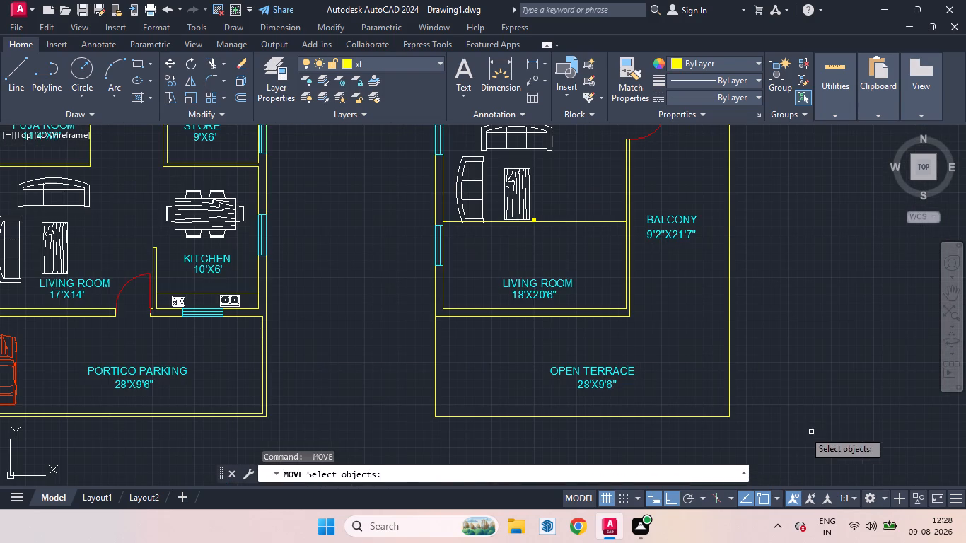
key(Escape)
Review both complete floor plans side by side, checking the room labels and size texts.
scroll(781, 428, down, 3)
scroll(773, 431, up, 2)
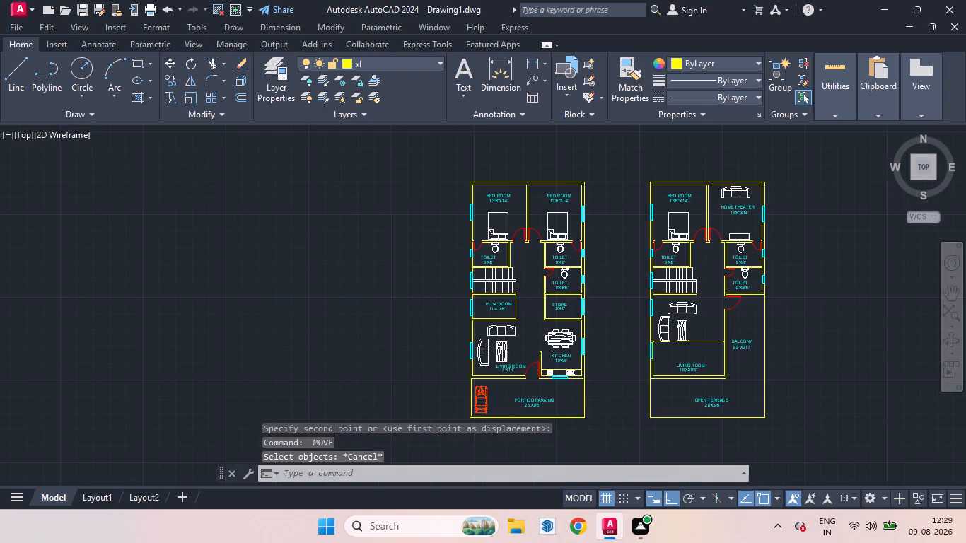
scroll(771, 431, down, 1)
scroll(771, 431, up, 1)
scroll(771, 431, down, 1)
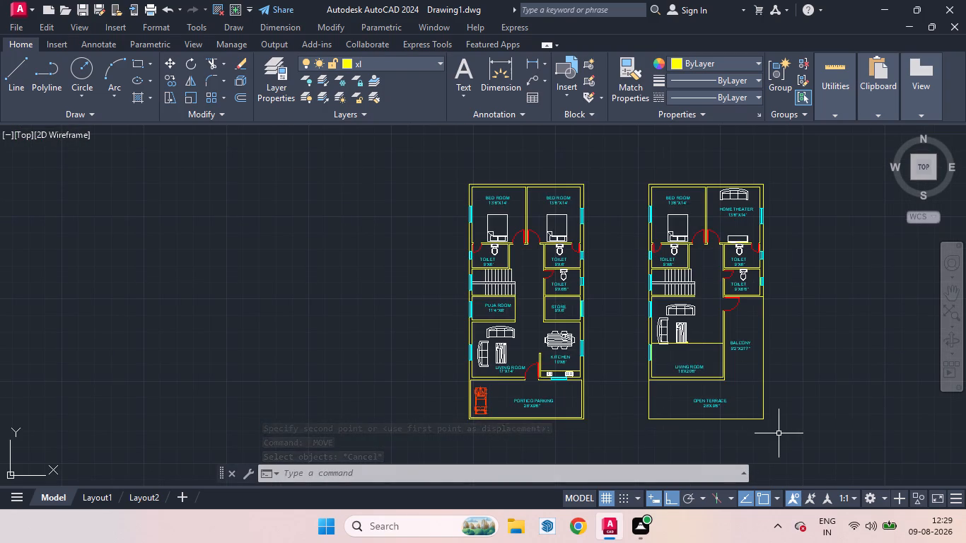
scroll(779, 433, up, 1)
scroll(779, 434, down, 1)
scroll(799, 434, up, 1)
scroll(799, 434, down, 1)
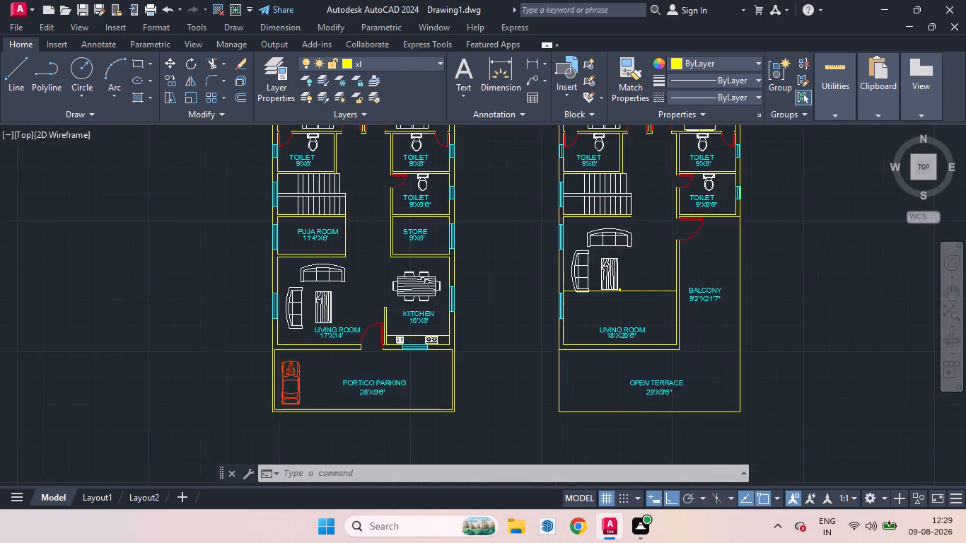
middle_drag(800, 435, 706, 426)
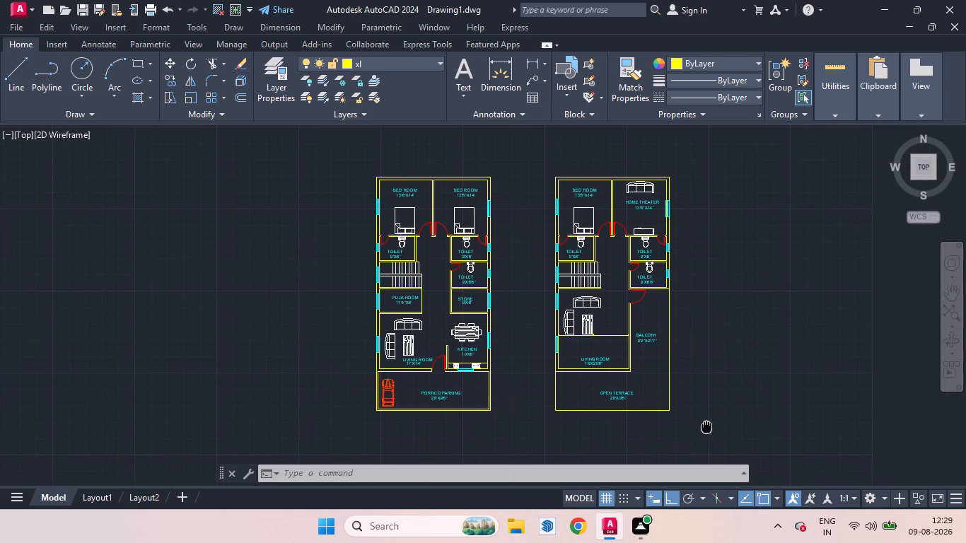
middle_drag(706, 426, 700, 424)
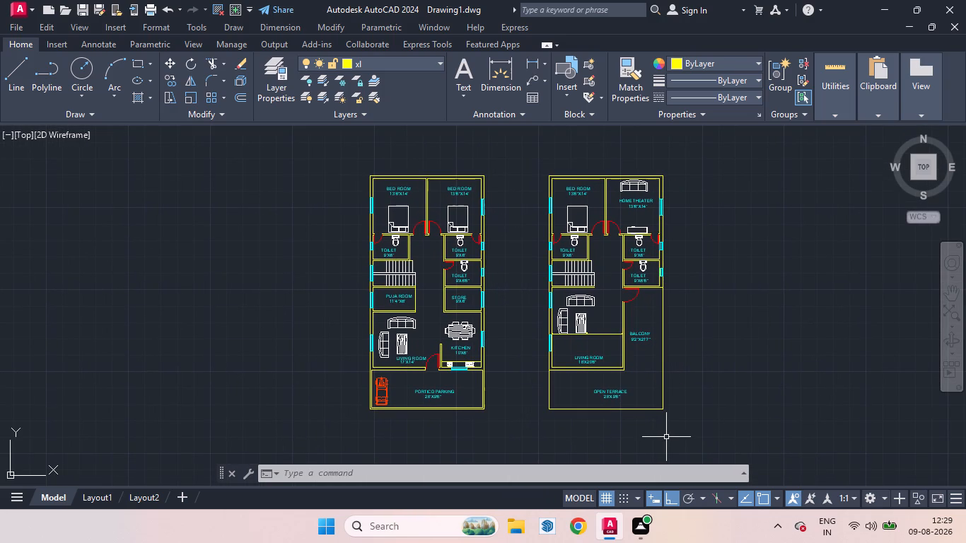
scroll(667, 437, up, 1)
scroll(668, 437, down, 1)
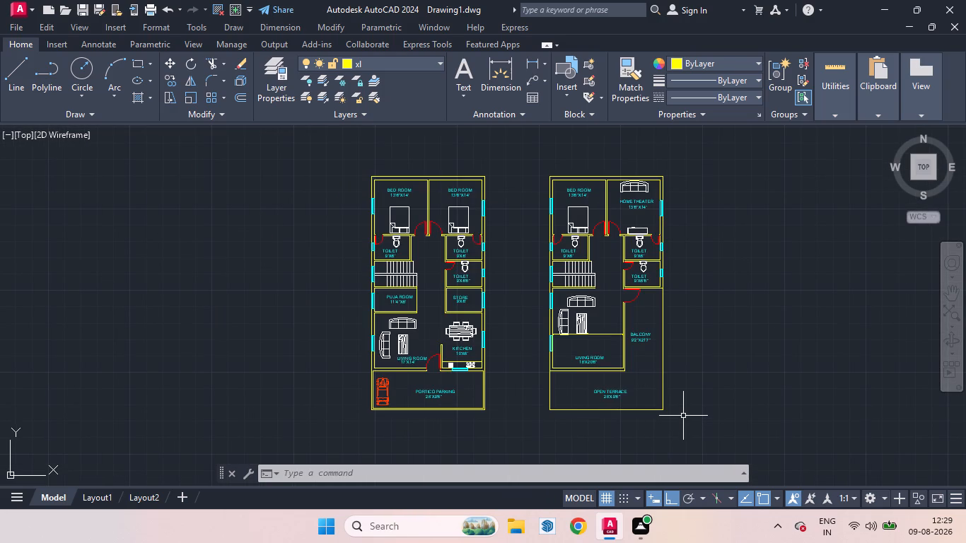
Check the Layout1 and Layout2 sheets, and return to model space.
click(88, 498)
click(138, 498)
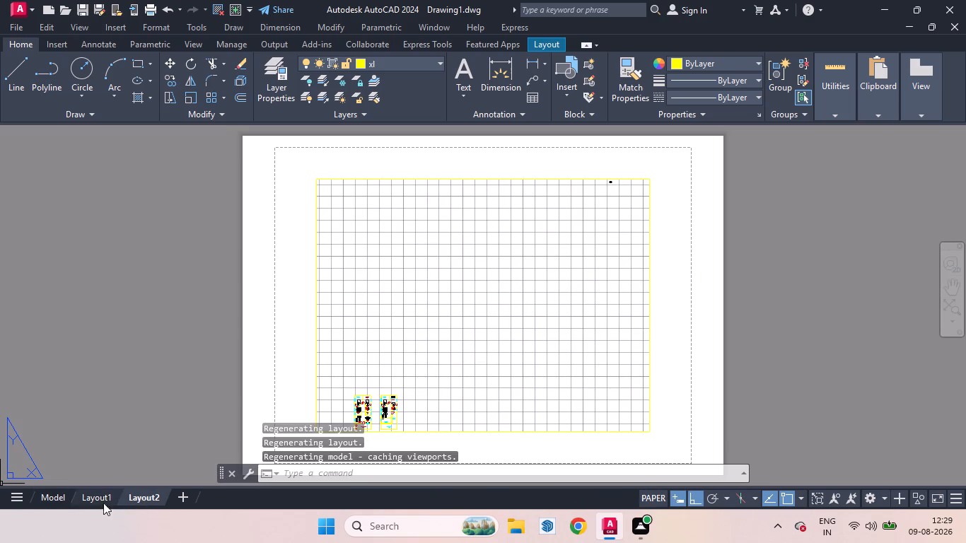
click(56, 501)
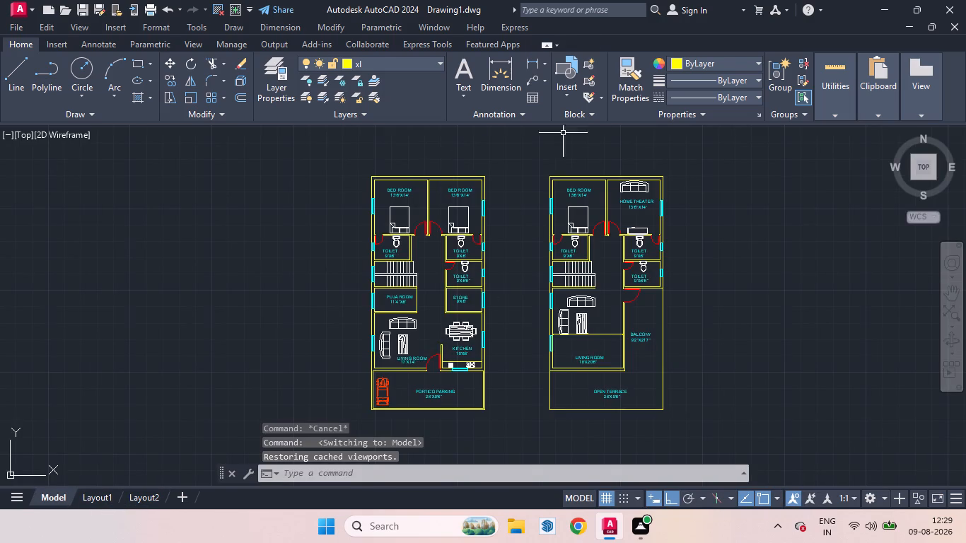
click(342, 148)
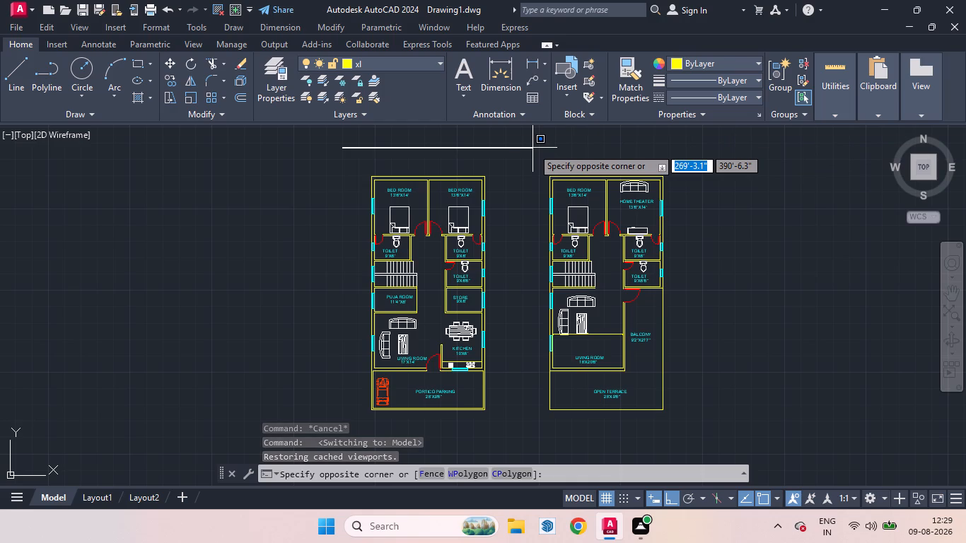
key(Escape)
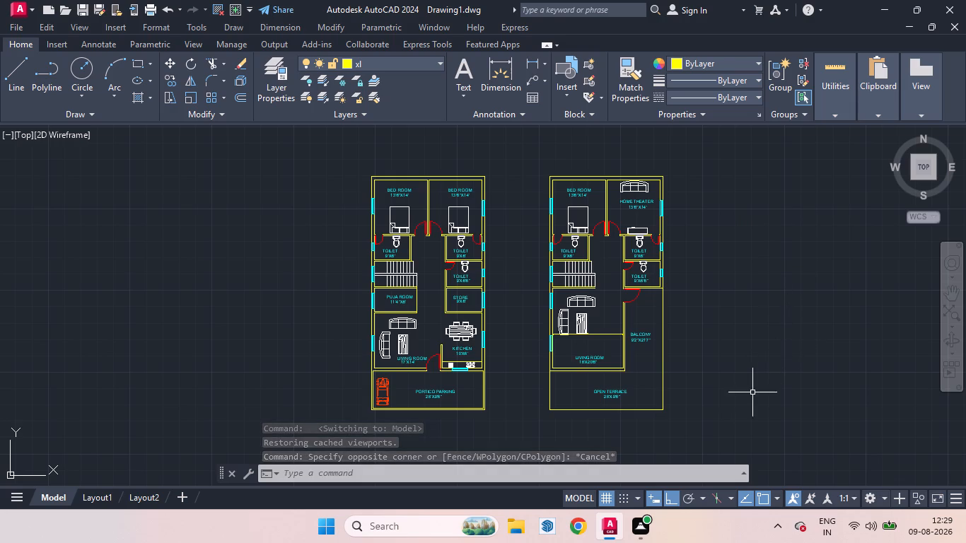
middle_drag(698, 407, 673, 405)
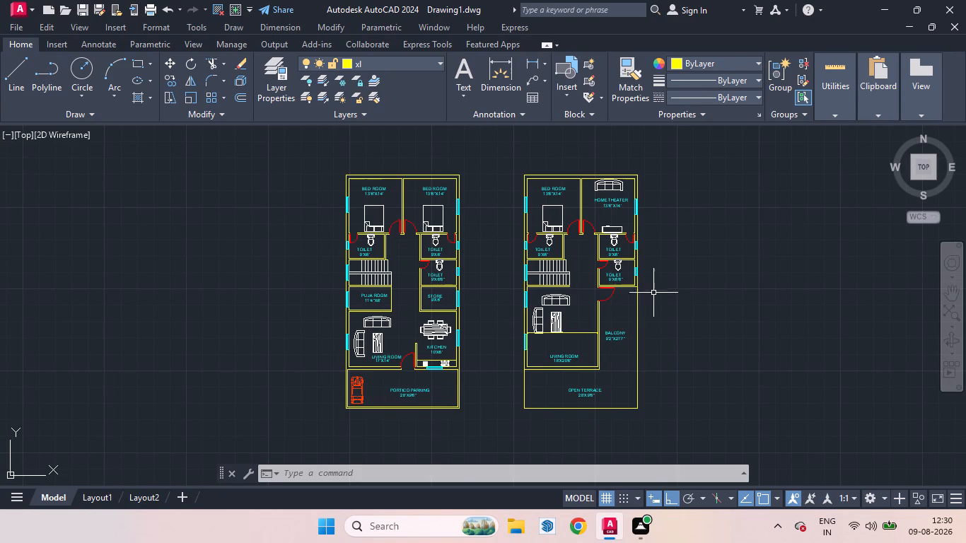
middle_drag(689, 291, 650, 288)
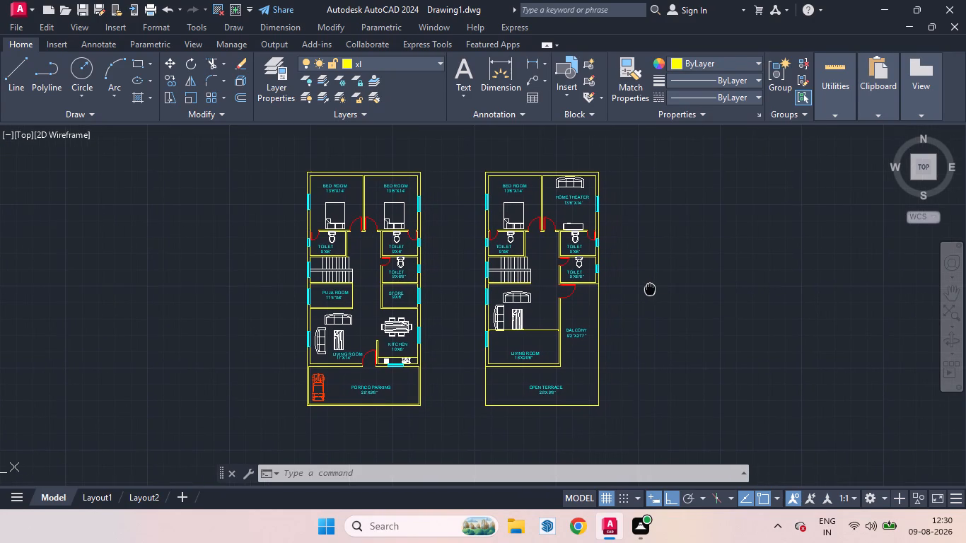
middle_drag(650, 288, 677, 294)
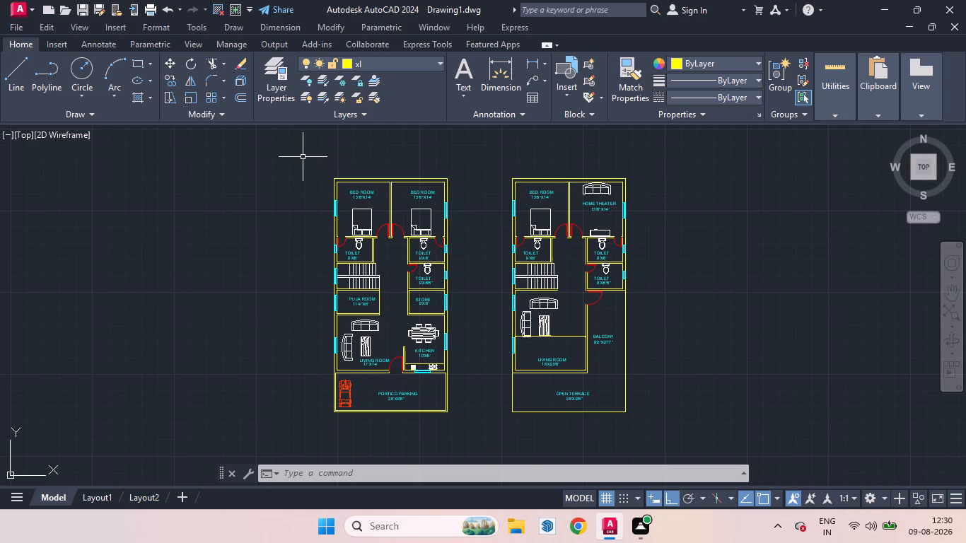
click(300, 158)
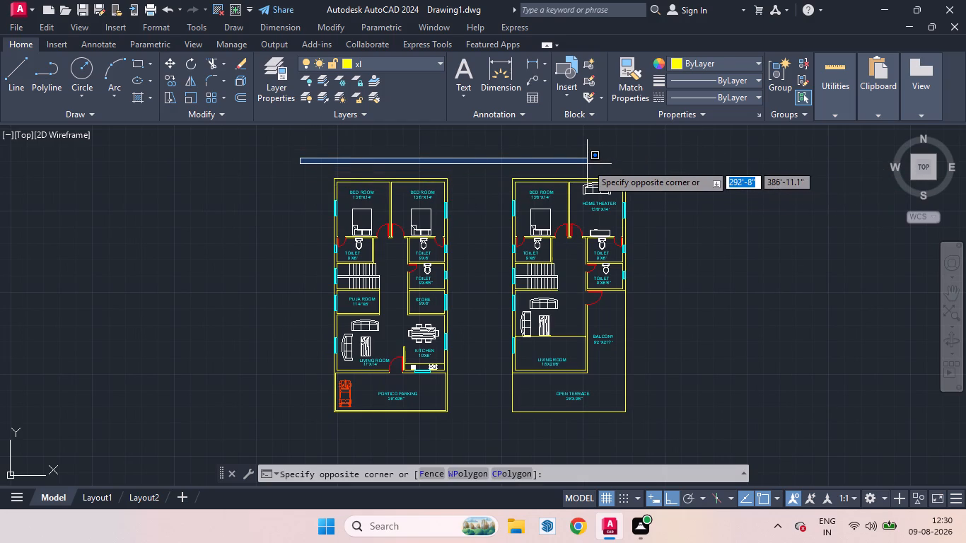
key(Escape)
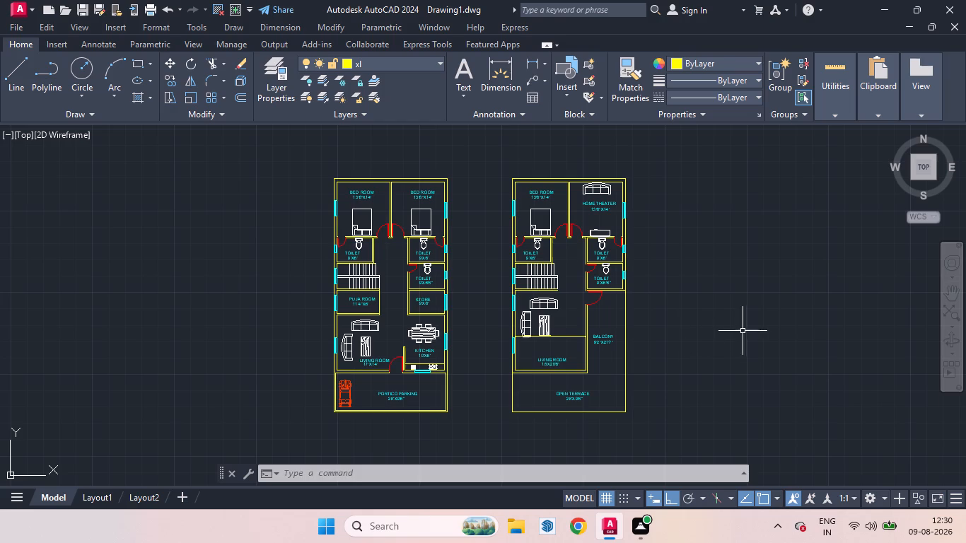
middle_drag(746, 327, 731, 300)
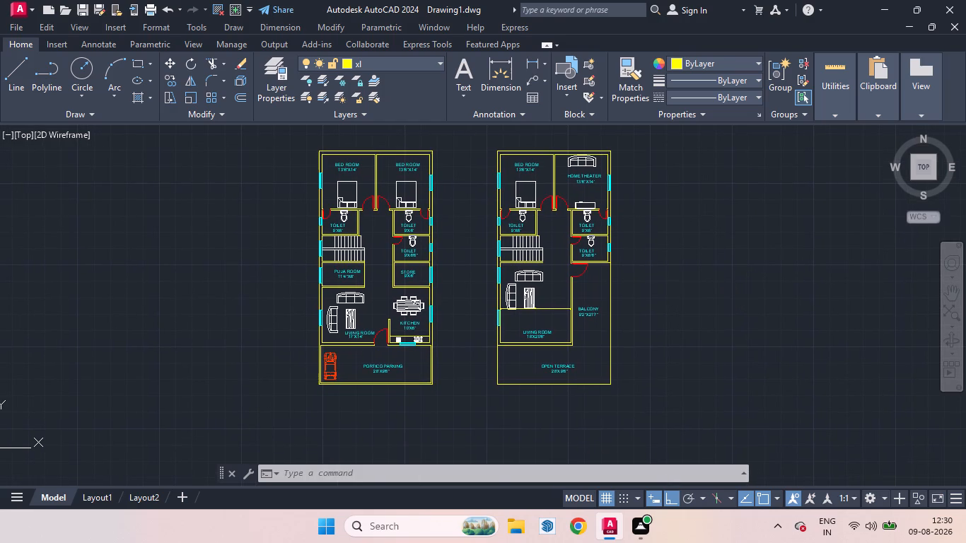
Quick-measure the ground floor's bedrooms, toilets and store to compare them with their size texts.
click(837, 98)
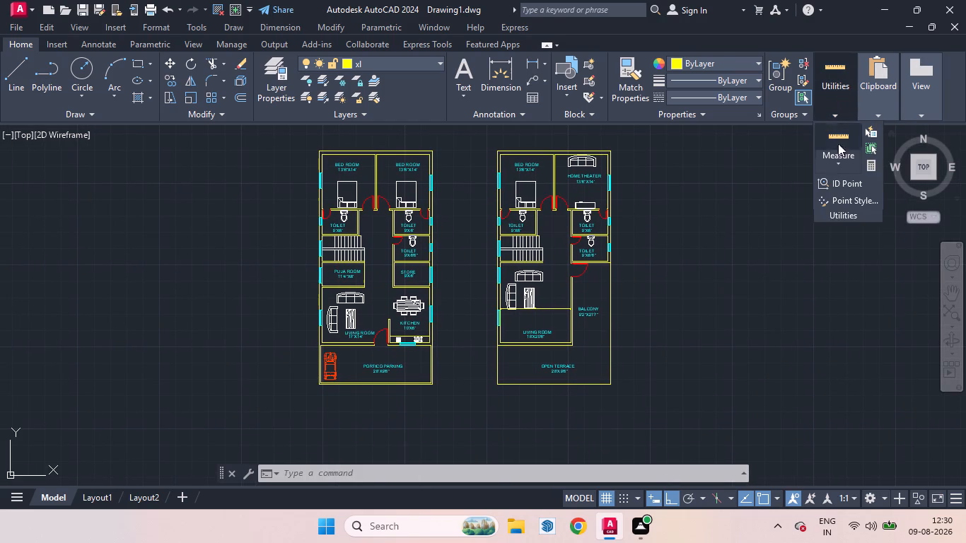
click(837, 98)
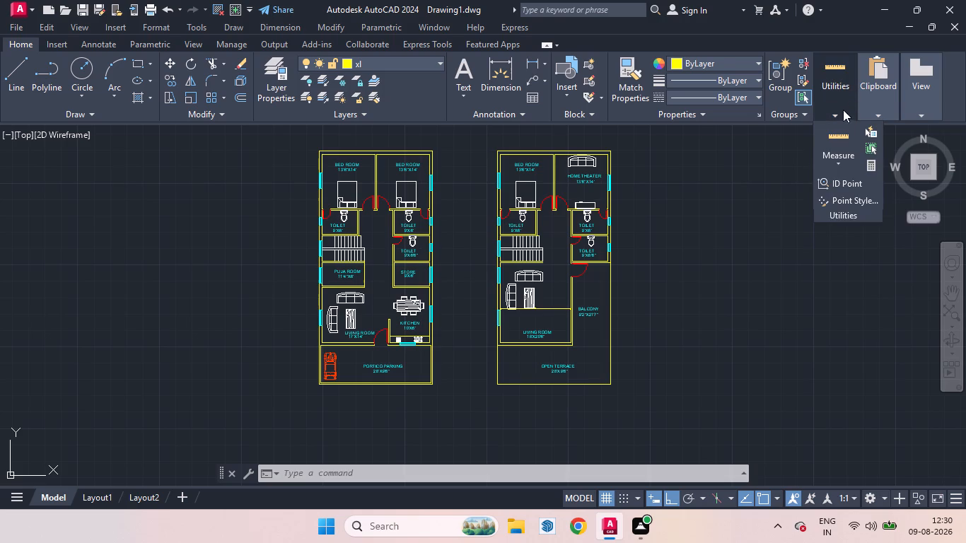
click(846, 158)
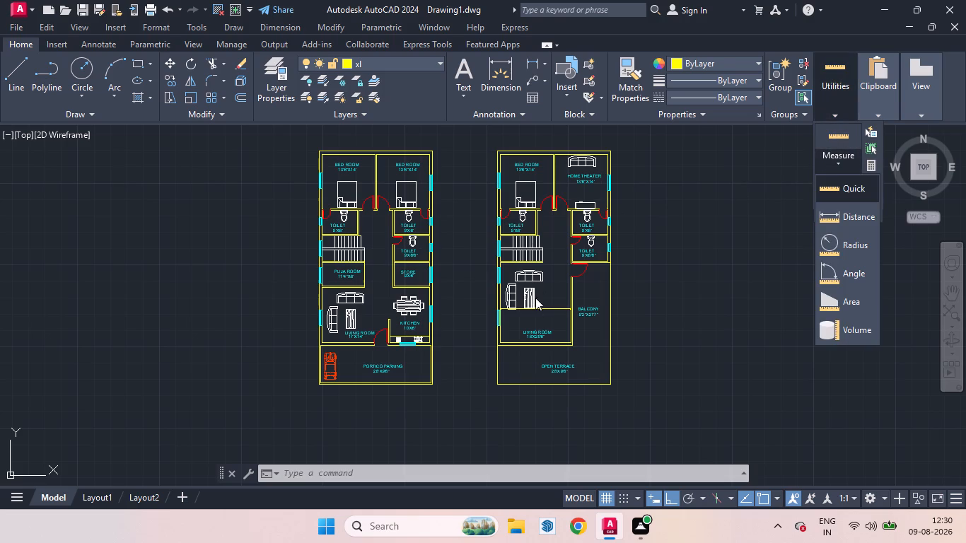
click(840, 189)
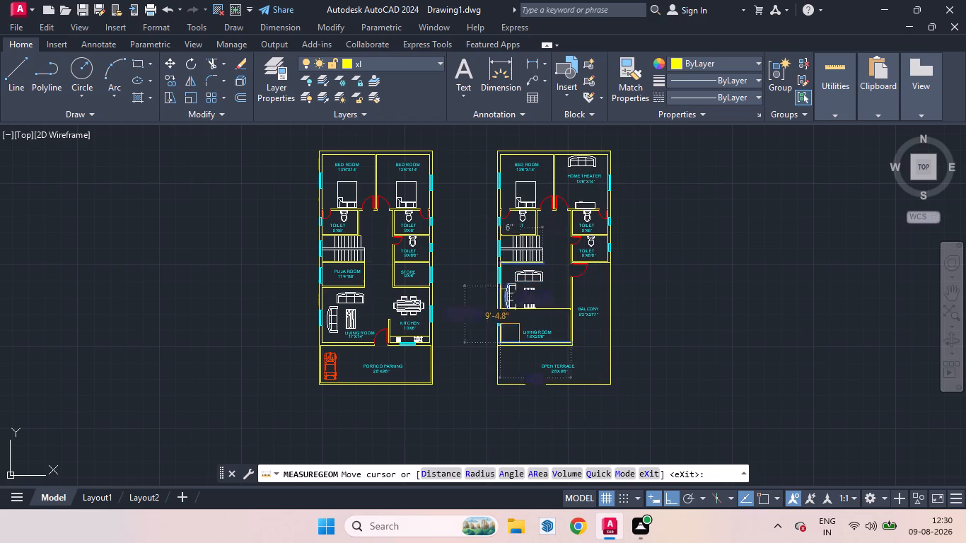
scroll(348, 177, up, 2)
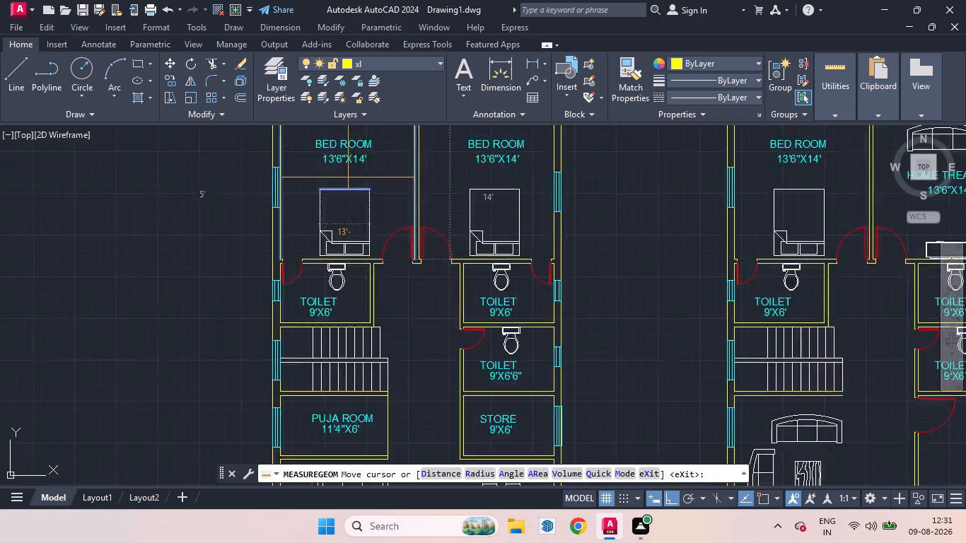
scroll(348, 177, up, 2)
scroll(363, 187, down, 1)
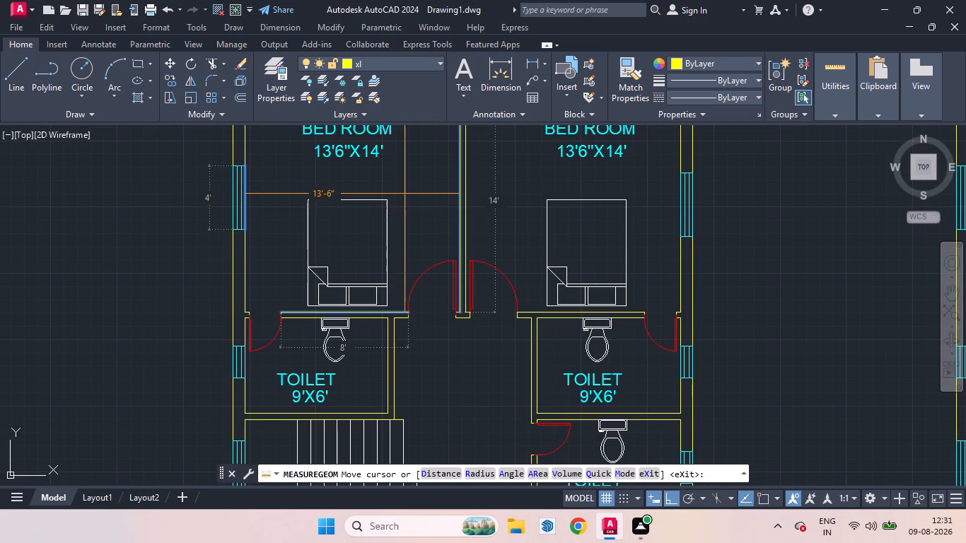
scroll(405, 194, down, 1)
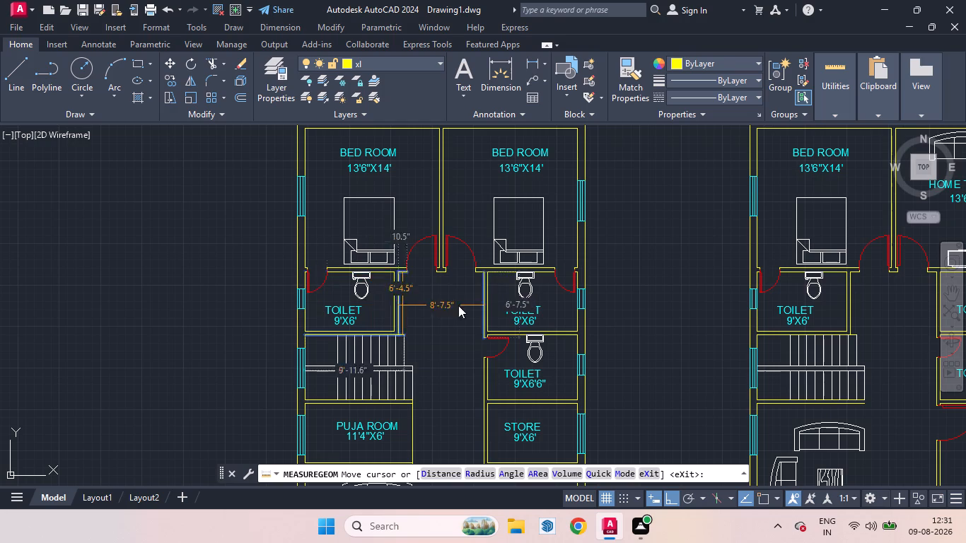
scroll(513, 329, down, 2)
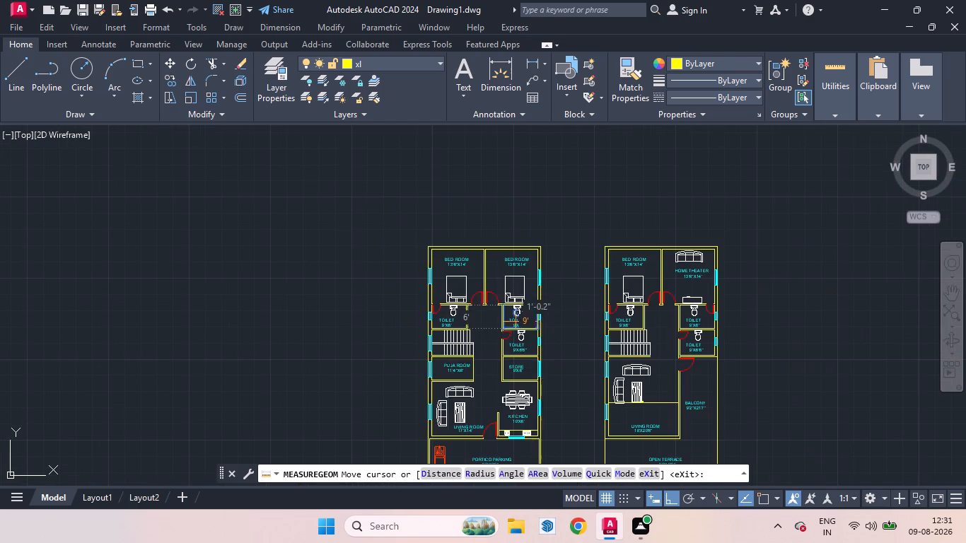
scroll(491, 383, up, 3)
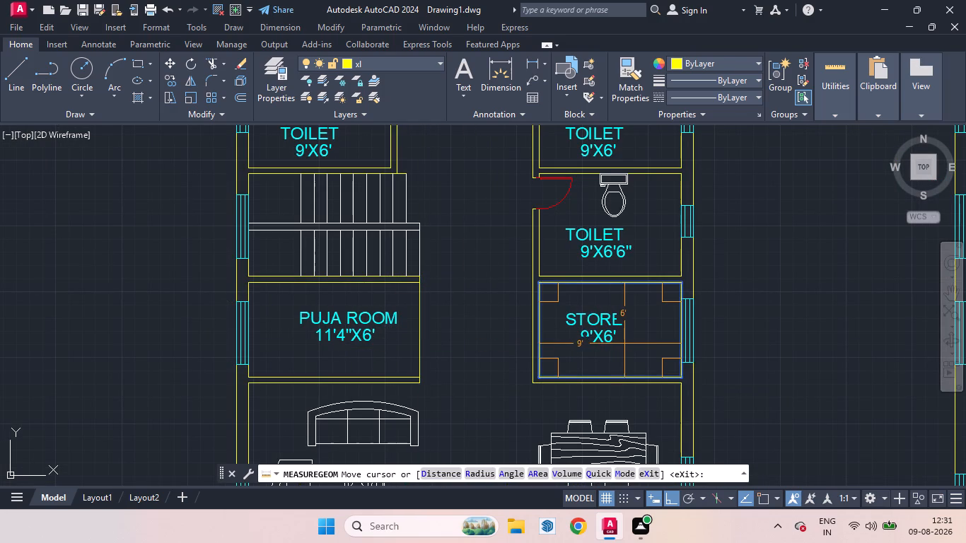
scroll(624, 336, down, 2)
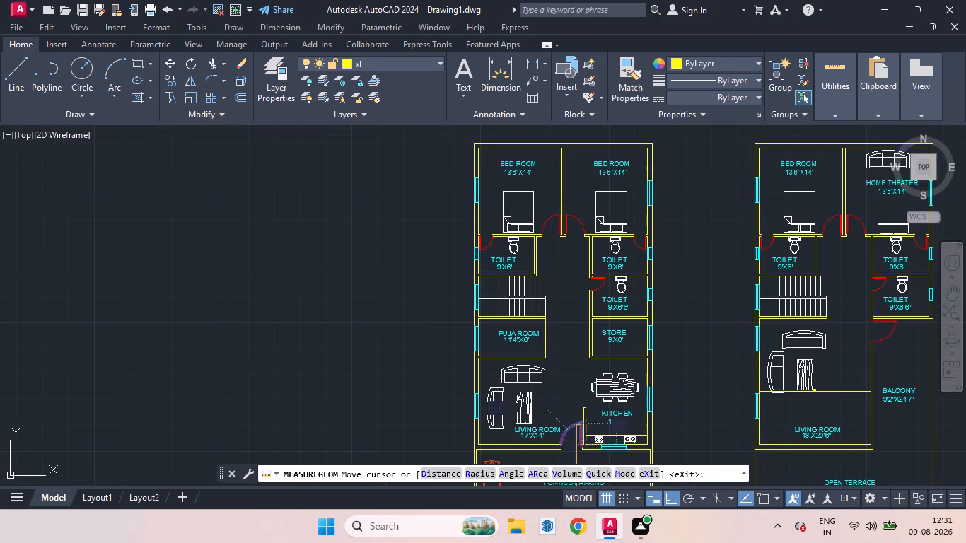
Quick-measure the ground floor's PORTICO PARKING area to compare it with its size text.
scroll(608, 380, down, 1)
scroll(596, 420, up, 1)
scroll(607, 389, down, 2)
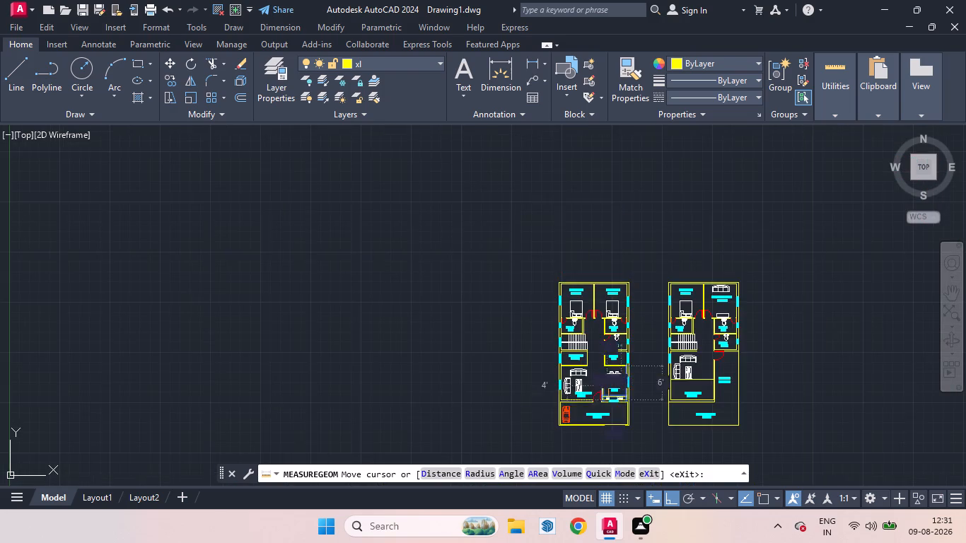
scroll(593, 419, up, 4)
scroll(578, 359, down, 3)
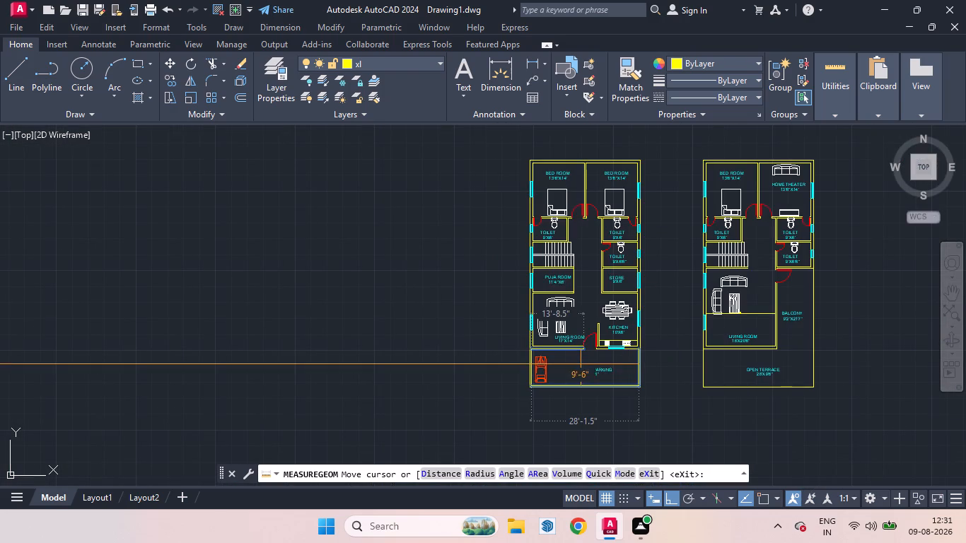
scroll(588, 363, up, 4)
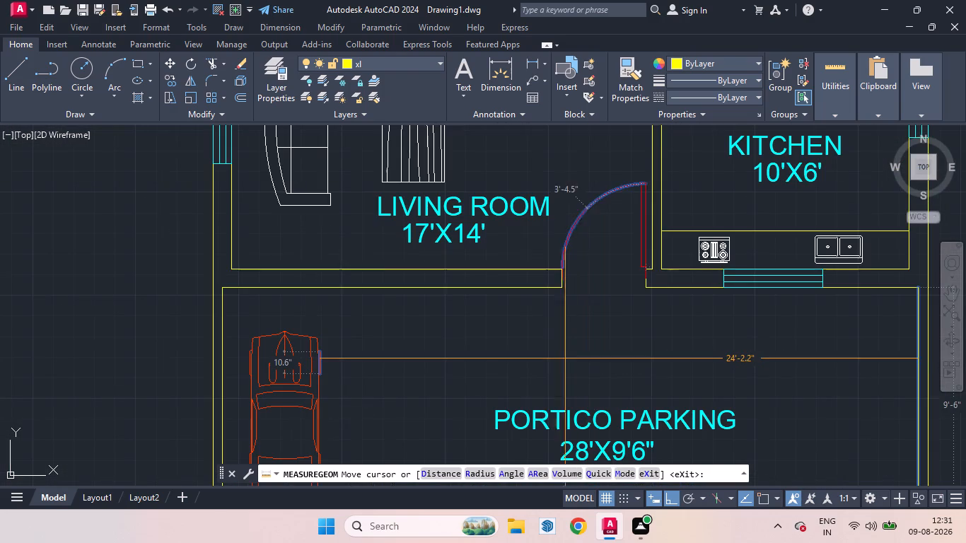
scroll(506, 351, down, 2)
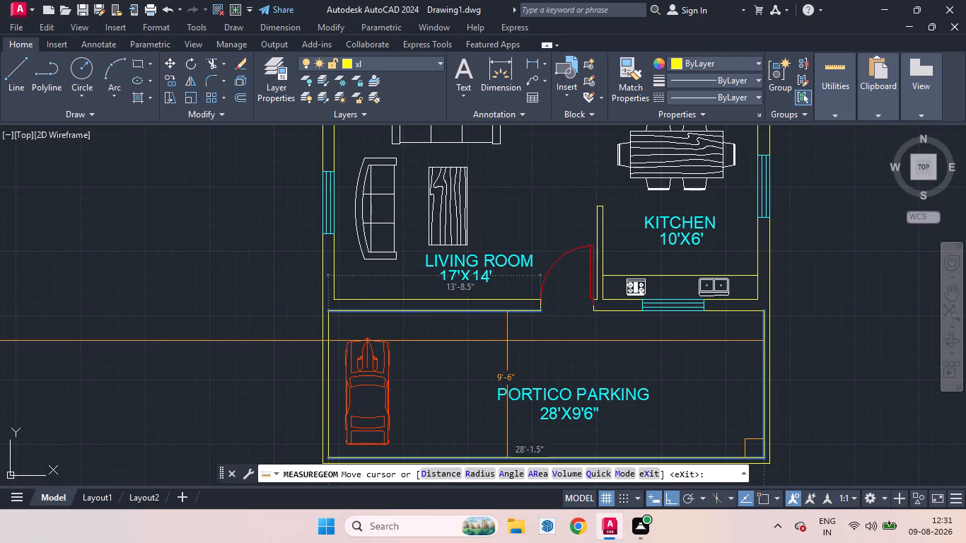
scroll(528, 341, down, 3)
scroll(523, 344, up, 3)
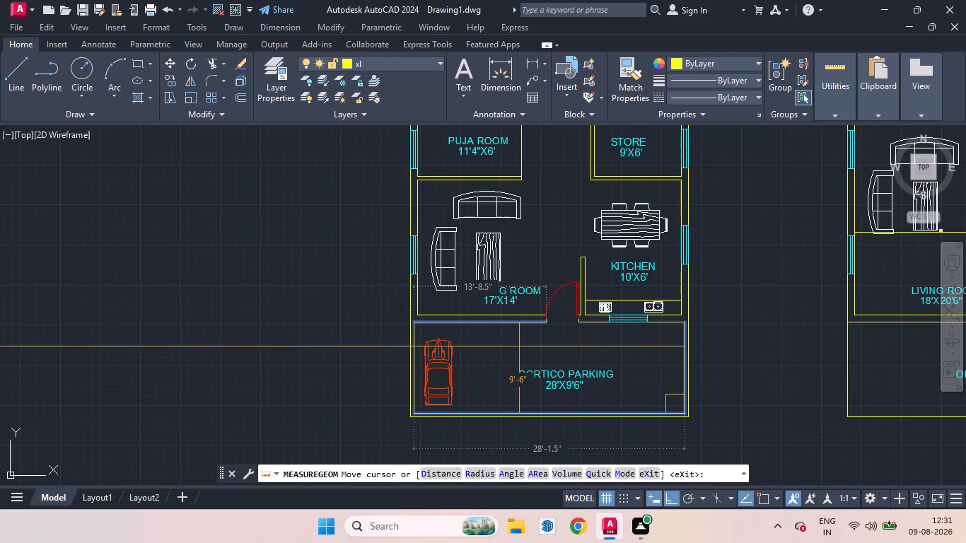
scroll(516, 349, up, 3)
scroll(516, 349, down, 2)
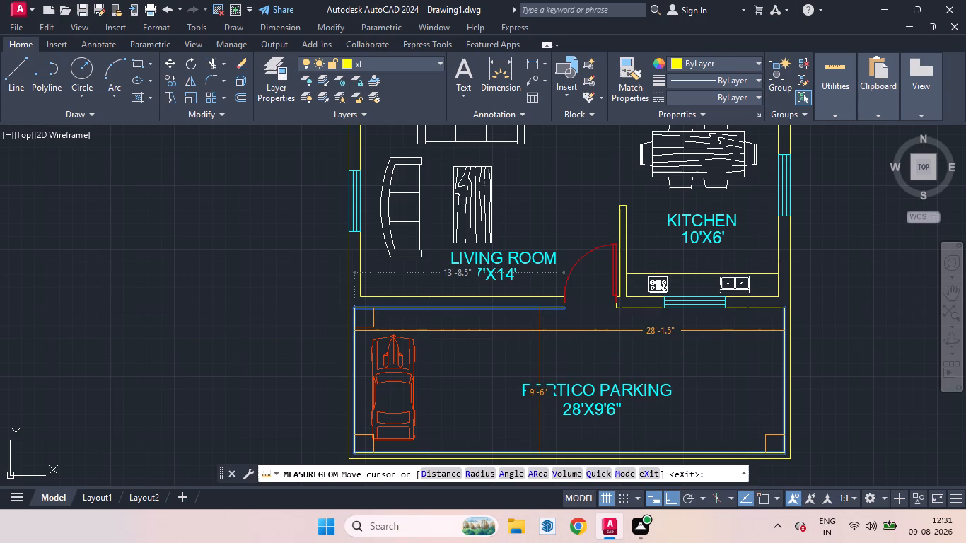
scroll(540, 331, down, 2)
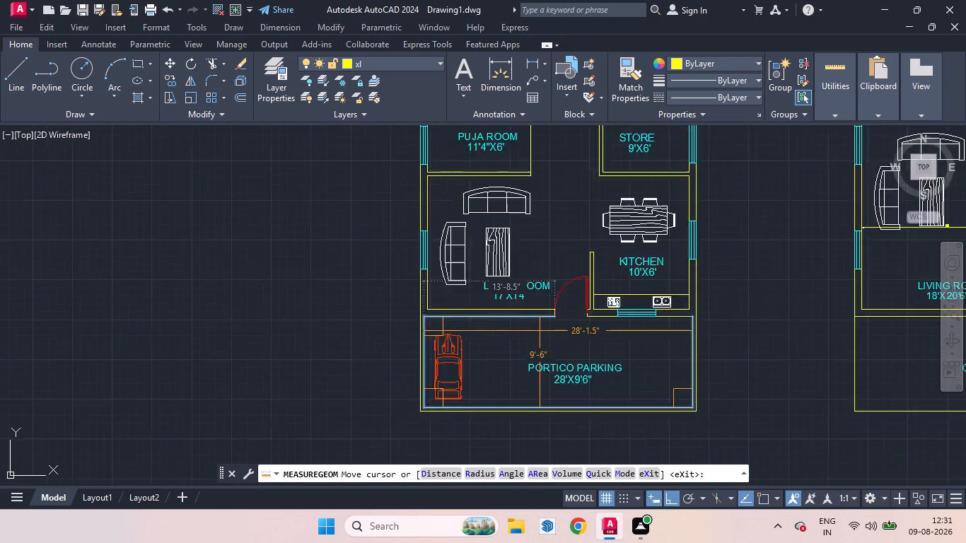
scroll(522, 330, down, 1)
Quick-measure the first floor's open terrace, balcony side and living room against their size texts, and end the measurement.
scroll(714, 333, up, 1)
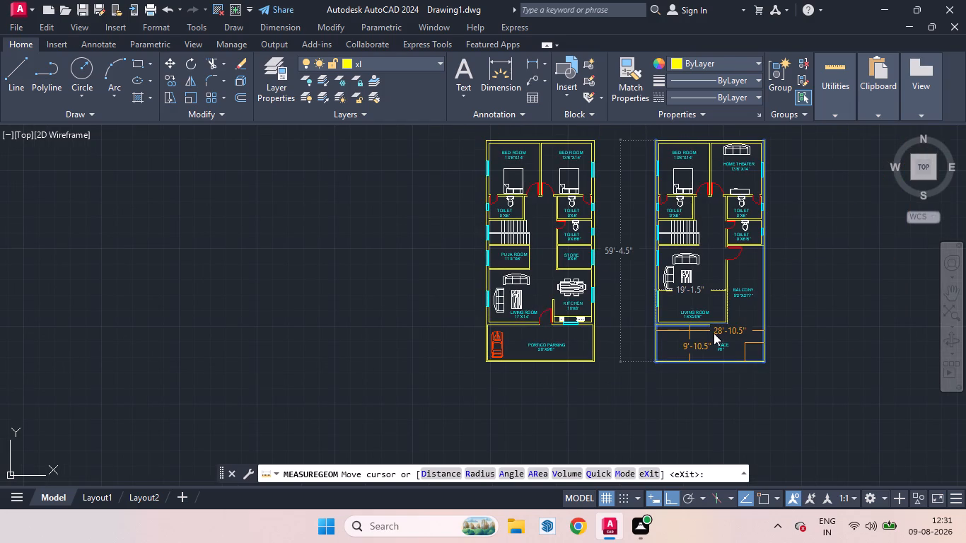
scroll(714, 333, up, 5)
scroll(697, 338, down, 1)
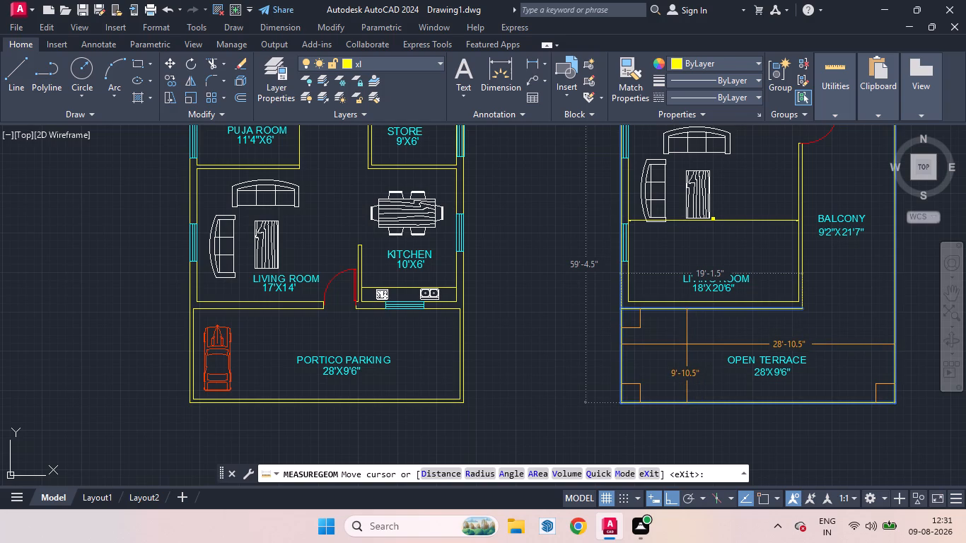
scroll(687, 344, down, 2)
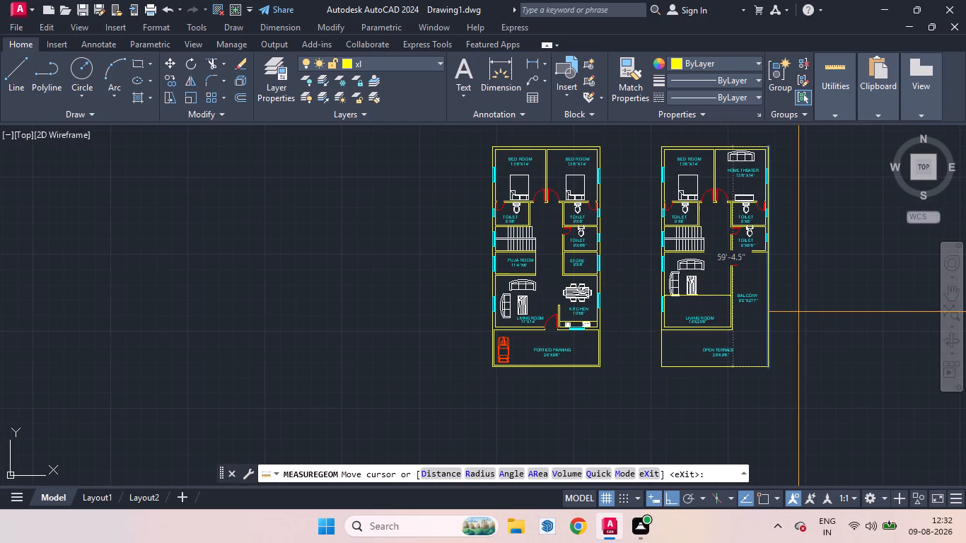
scroll(744, 314, up, 1)
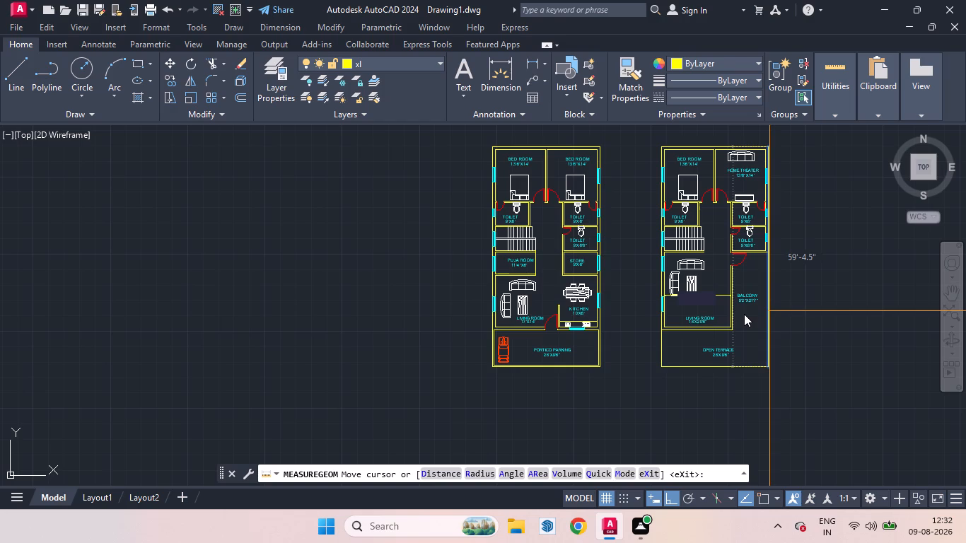
scroll(744, 314, up, 2)
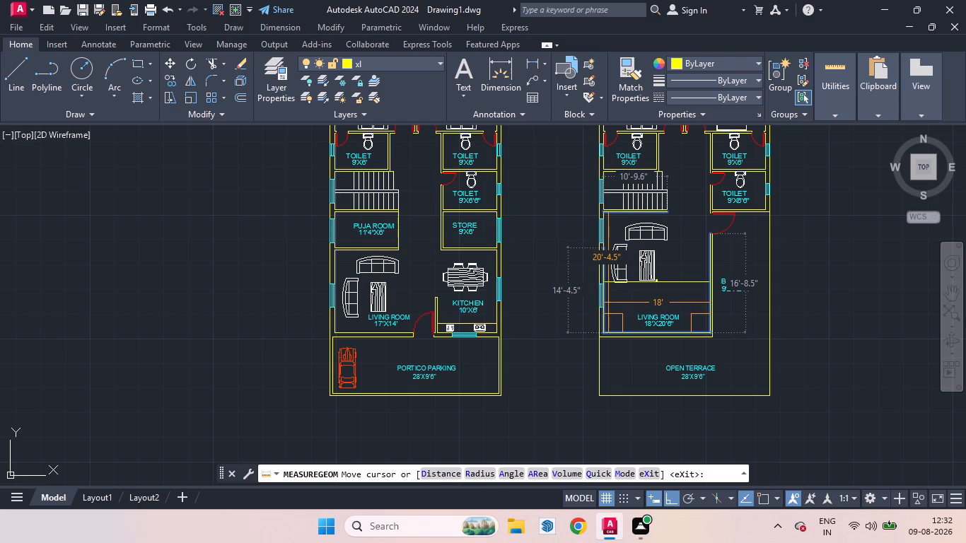
scroll(611, 307, down, 1)
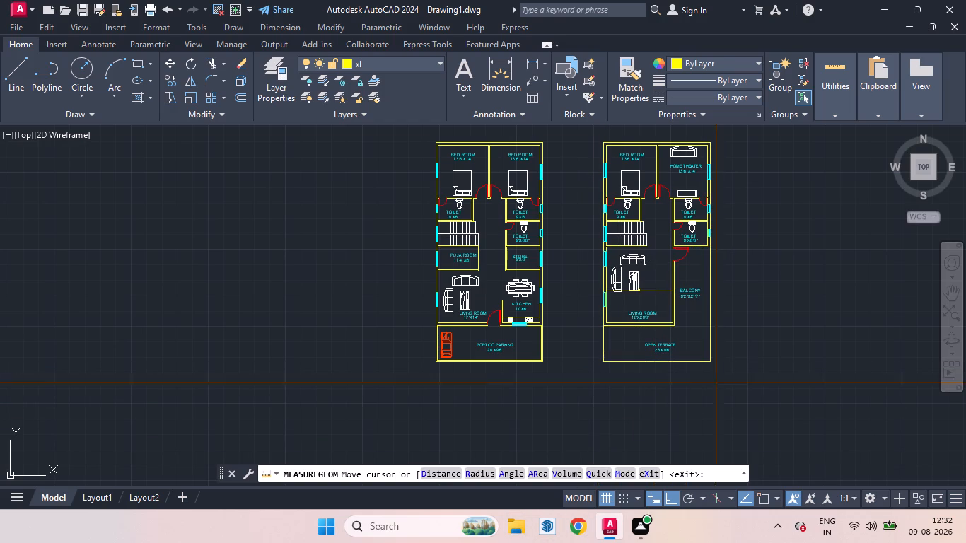
key(Escape)
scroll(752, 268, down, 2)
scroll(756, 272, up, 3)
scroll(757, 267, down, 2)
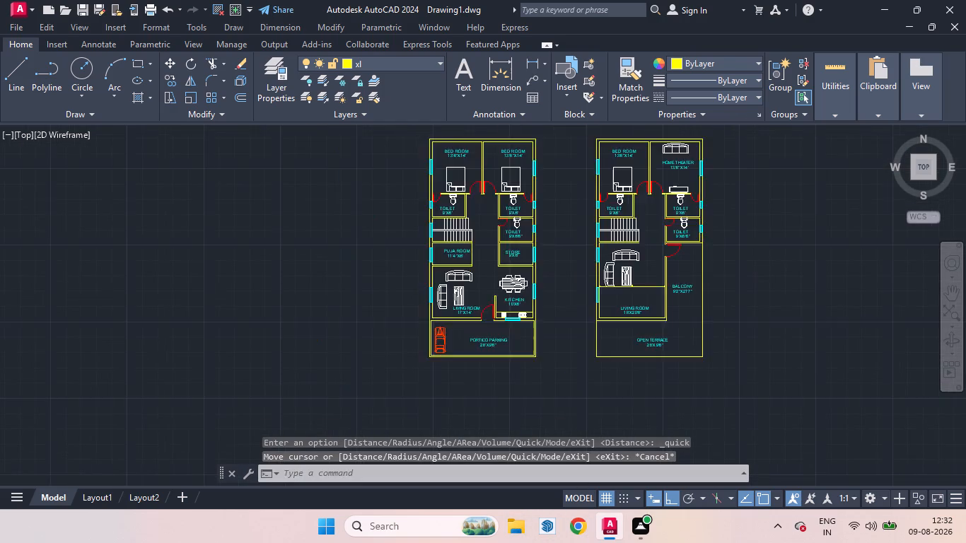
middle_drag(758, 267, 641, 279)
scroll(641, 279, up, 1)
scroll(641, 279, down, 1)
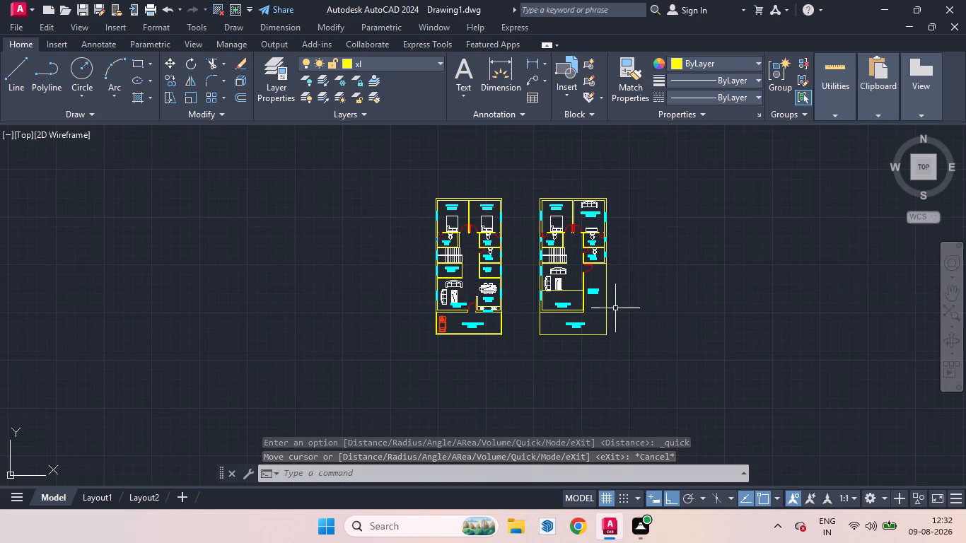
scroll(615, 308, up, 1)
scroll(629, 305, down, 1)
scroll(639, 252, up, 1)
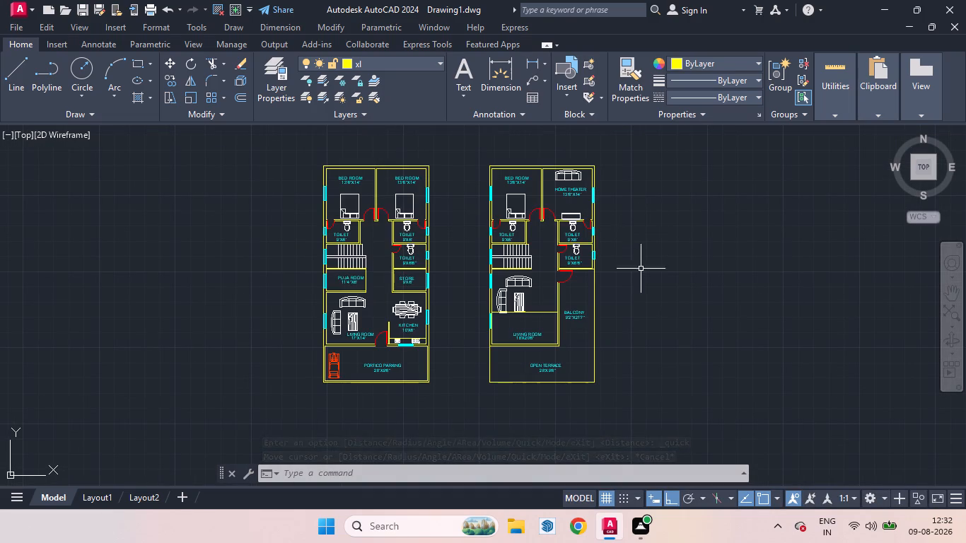
Switch to the Layout1 sheet and activate model space inside its viewport.
right_click(69, 496)
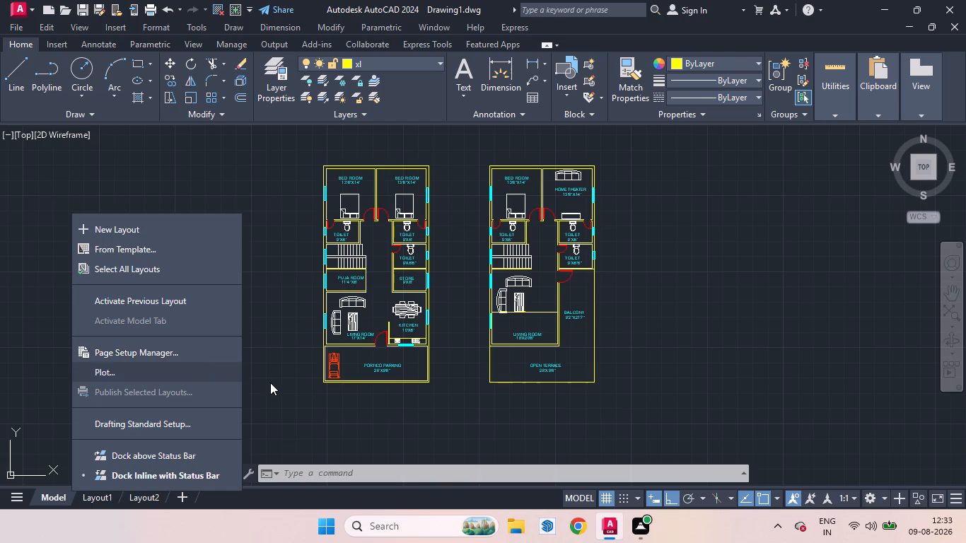
click(102, 497)
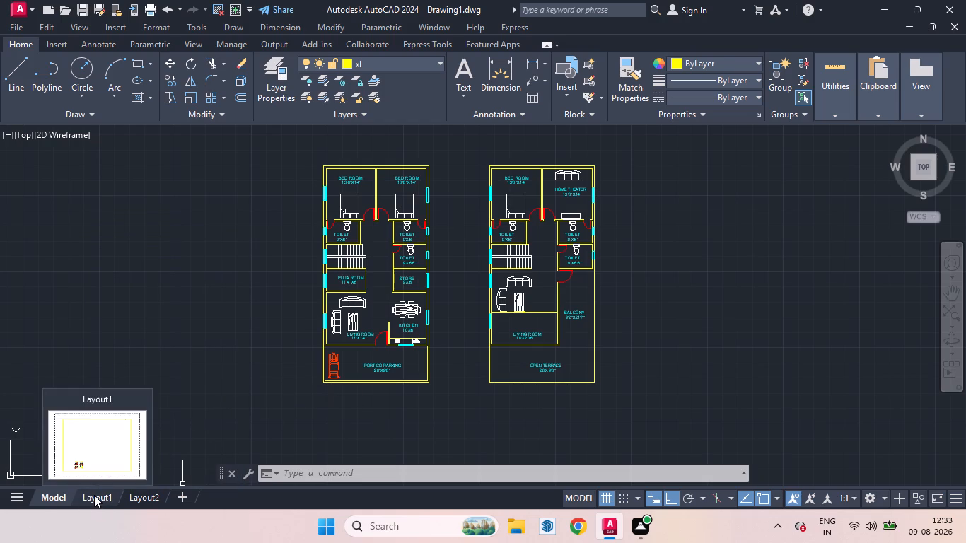
click(94, 495)
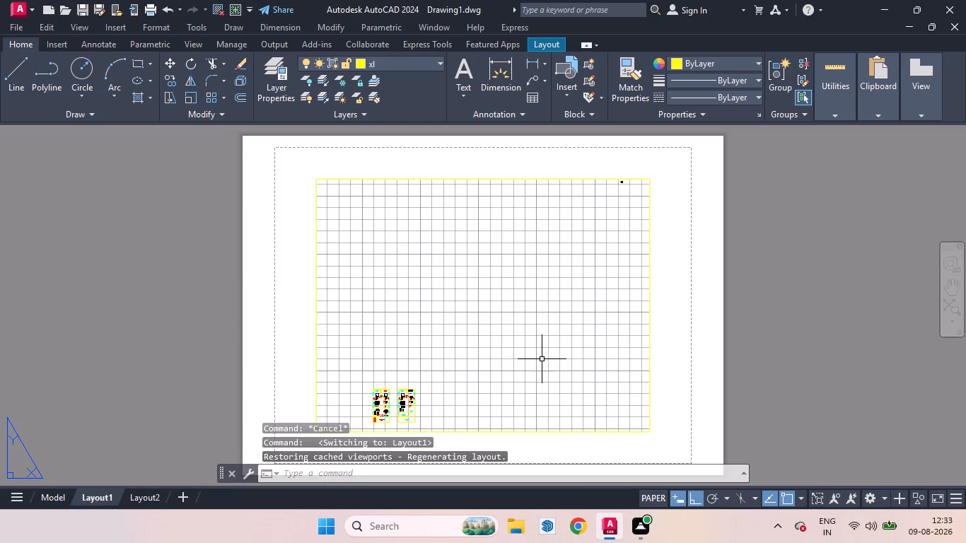
scroll(395, 418, up, 4)
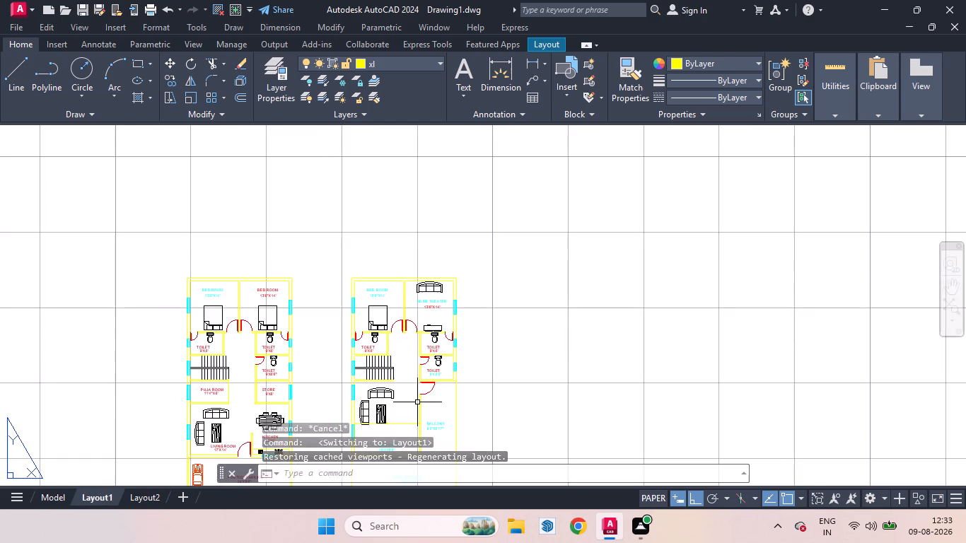
scroll(420, 400, down, 3)
double_click(561, 361)
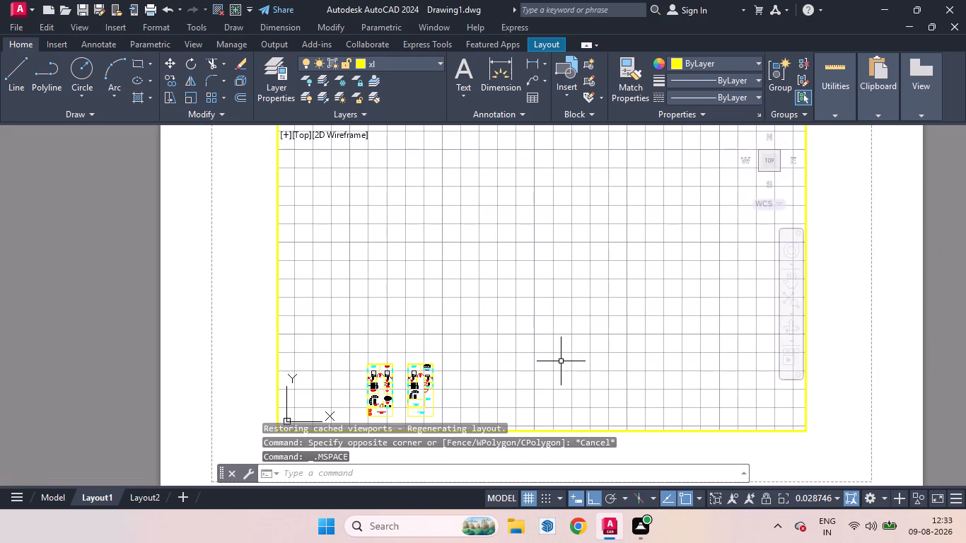
Pan the two floor plans from the lower corner toward the middle of the Layout1 viewport.
middle_drag(446, 402, 532, 300)
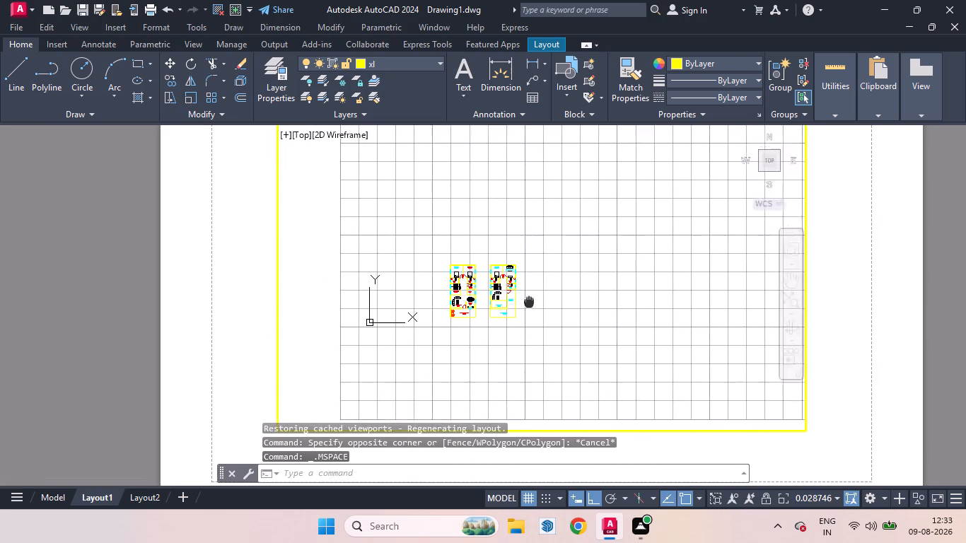
middle_drag(532, 300, 501, 295)
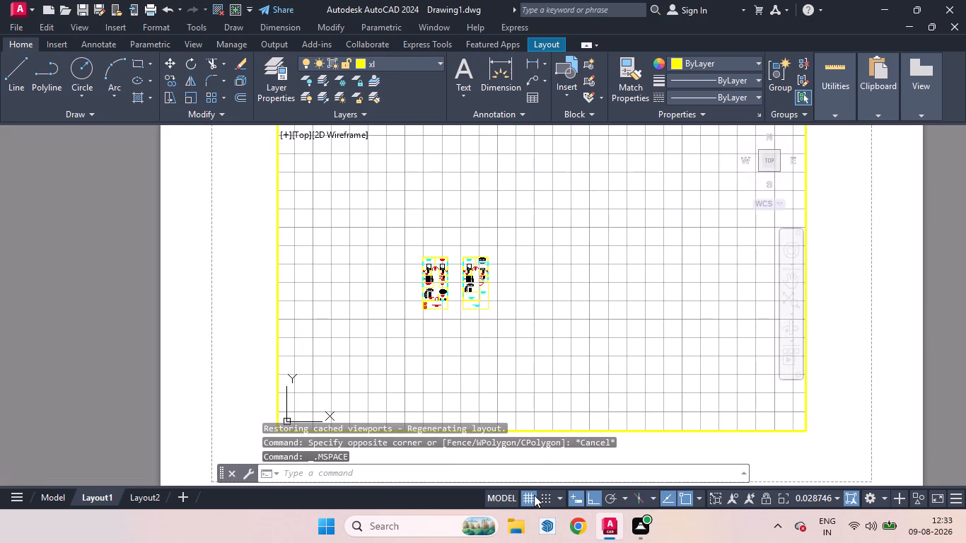
Turn off the grid in the Layout1 viewport.
click(534, 495)
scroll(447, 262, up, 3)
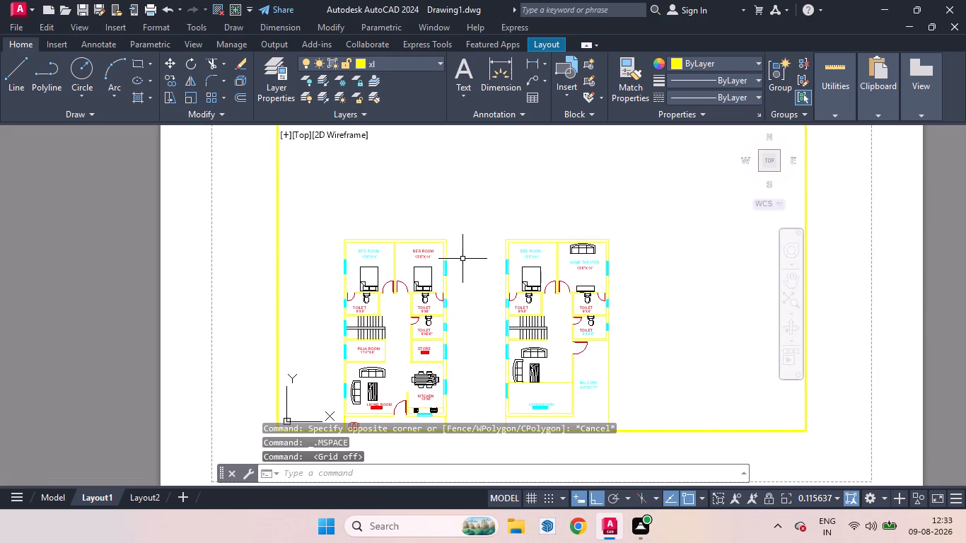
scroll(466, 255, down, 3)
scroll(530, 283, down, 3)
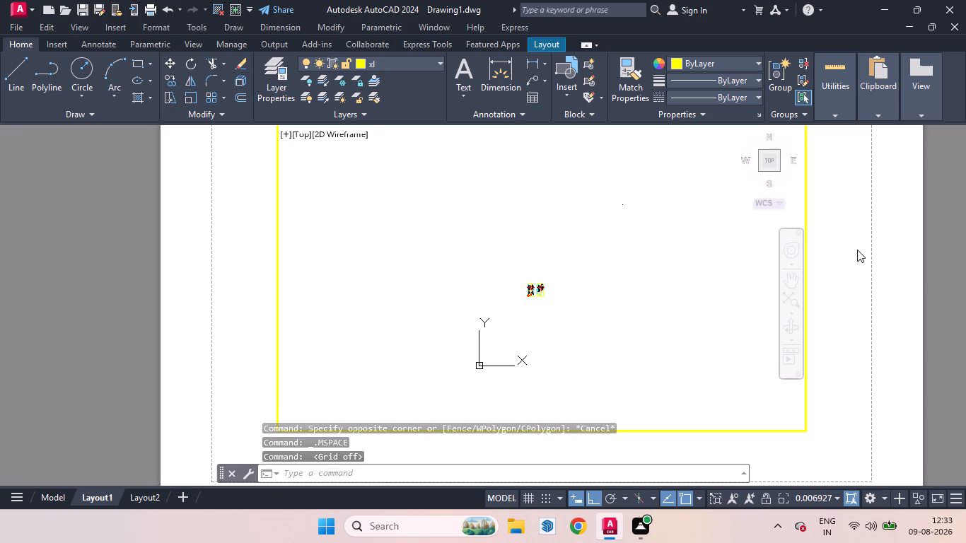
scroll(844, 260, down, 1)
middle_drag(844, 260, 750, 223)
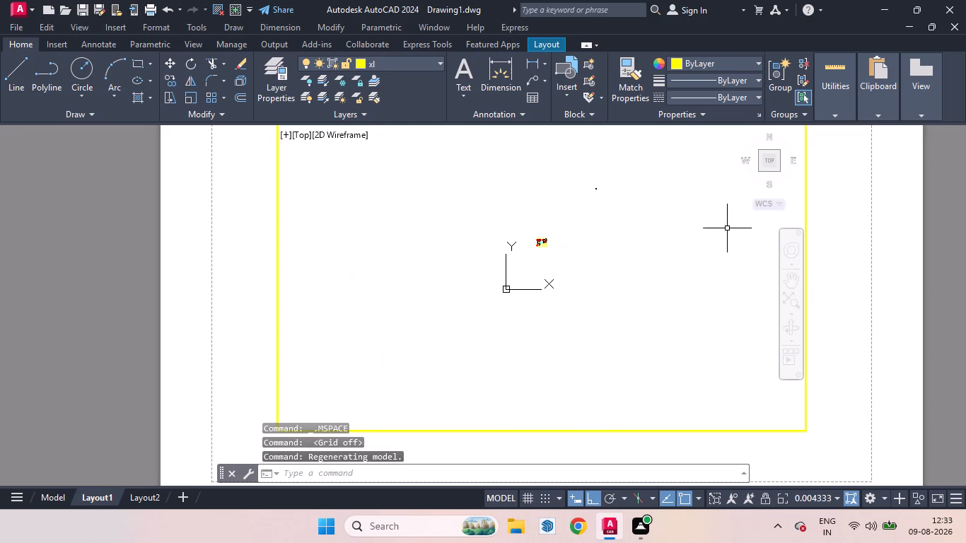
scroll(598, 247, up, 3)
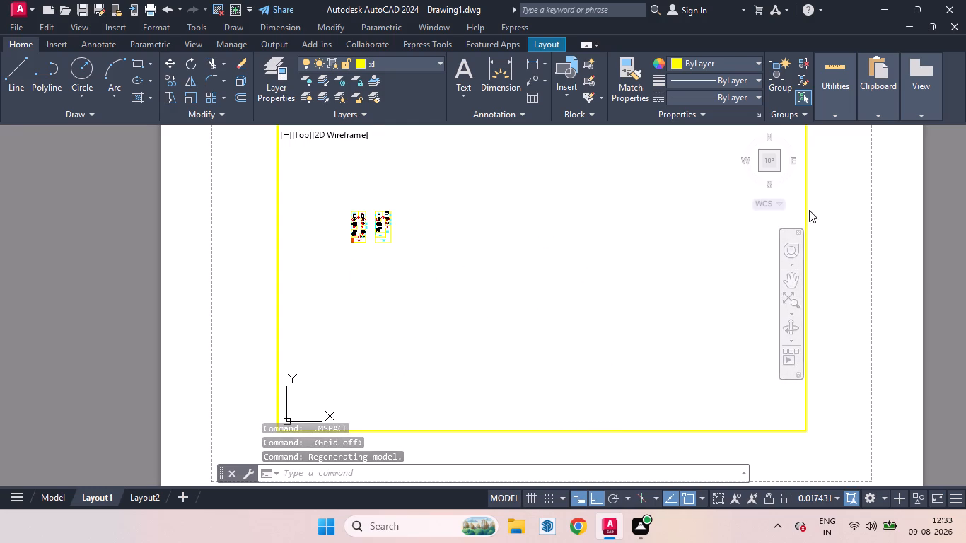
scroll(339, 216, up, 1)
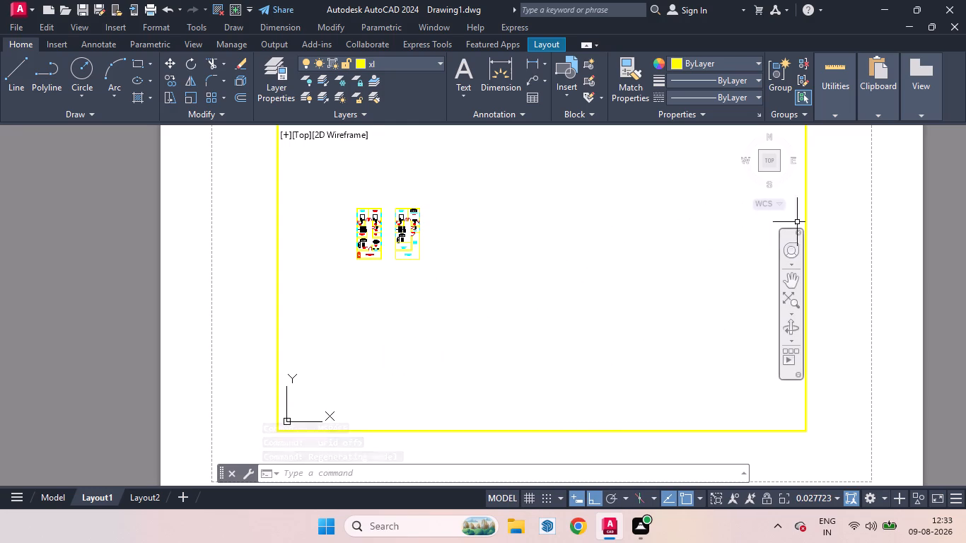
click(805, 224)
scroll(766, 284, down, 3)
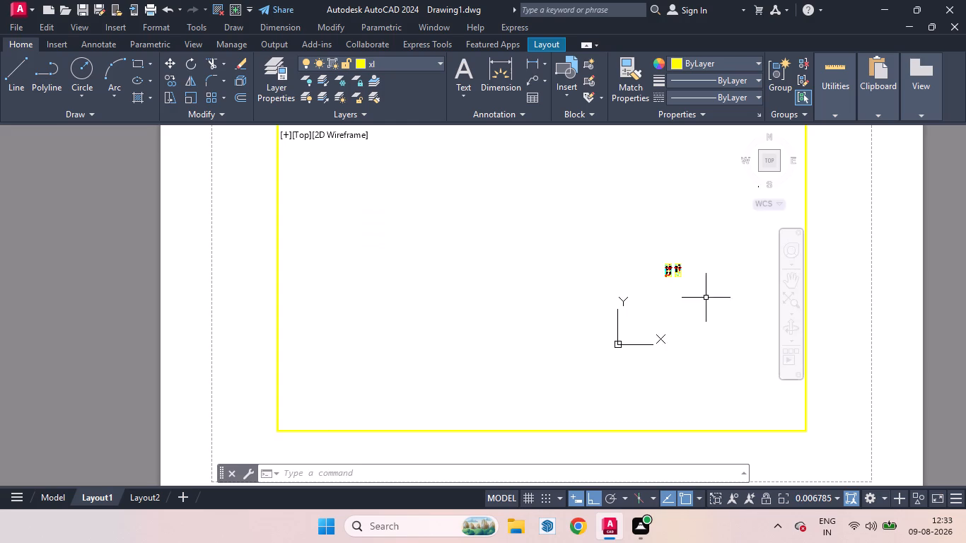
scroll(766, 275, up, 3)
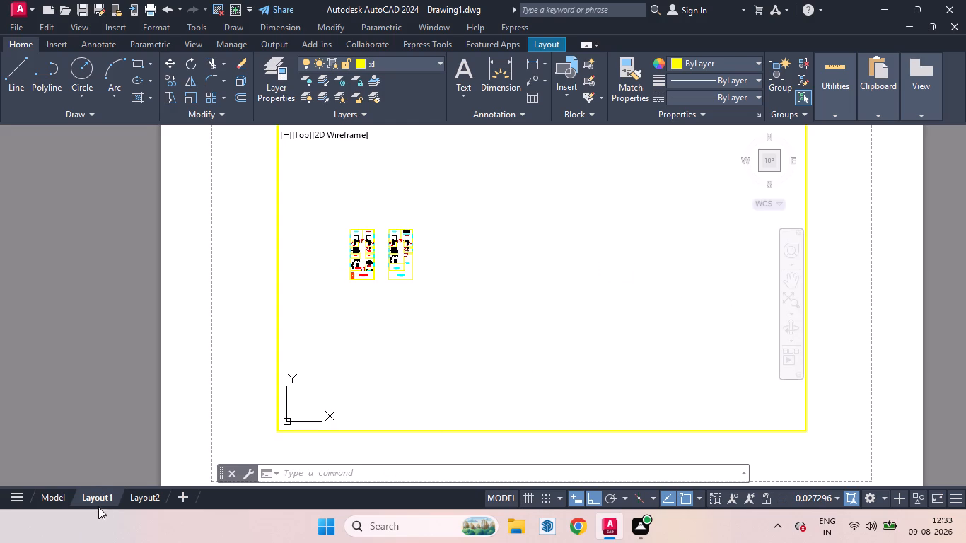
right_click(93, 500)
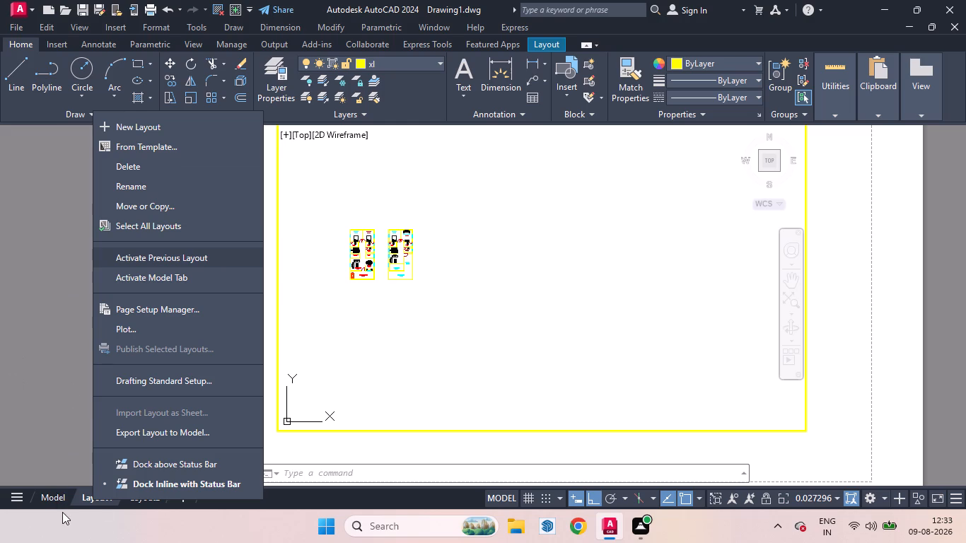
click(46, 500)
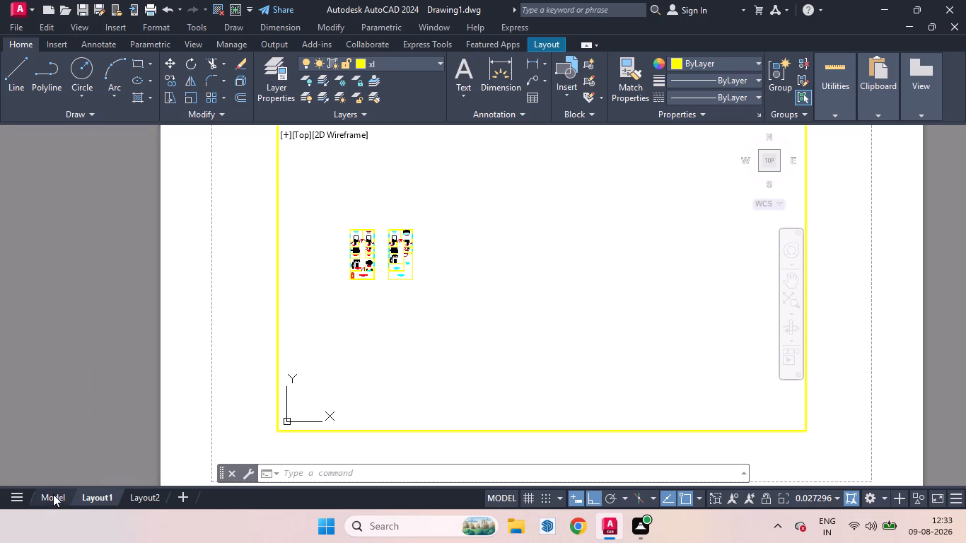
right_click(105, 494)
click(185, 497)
Delete the existing Layout1 and Layout2 sheets from the drawing.
right_click(100, 497)
click(157, 167)
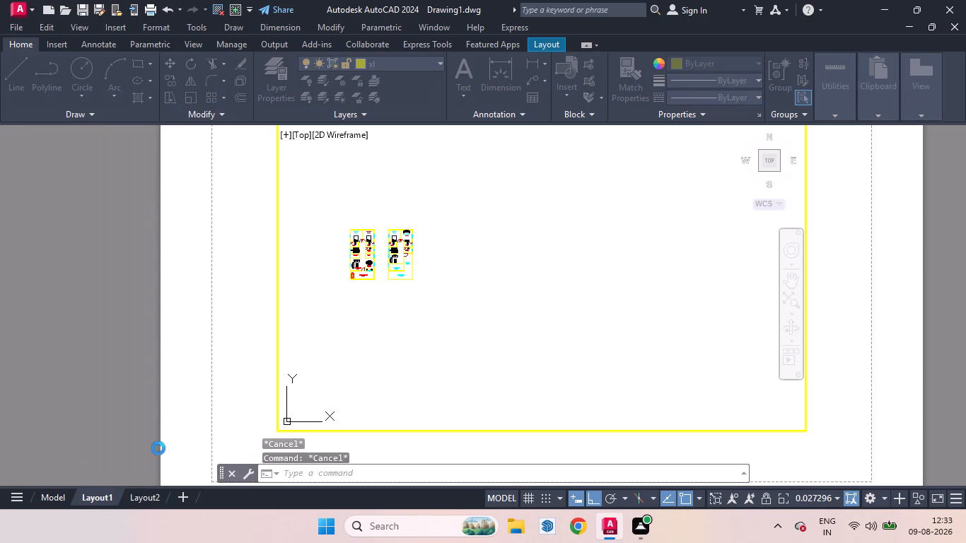
click(514, 308)
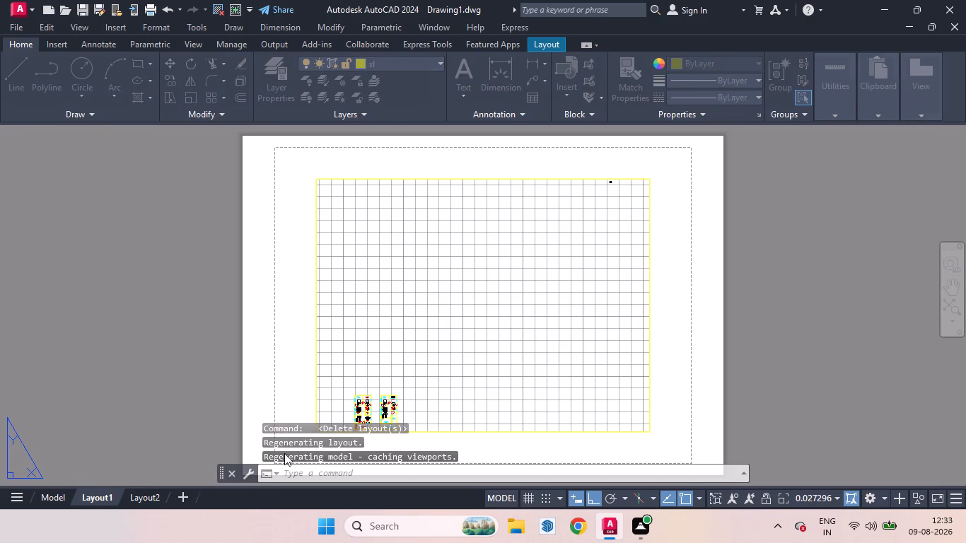
right_click(103, 500)
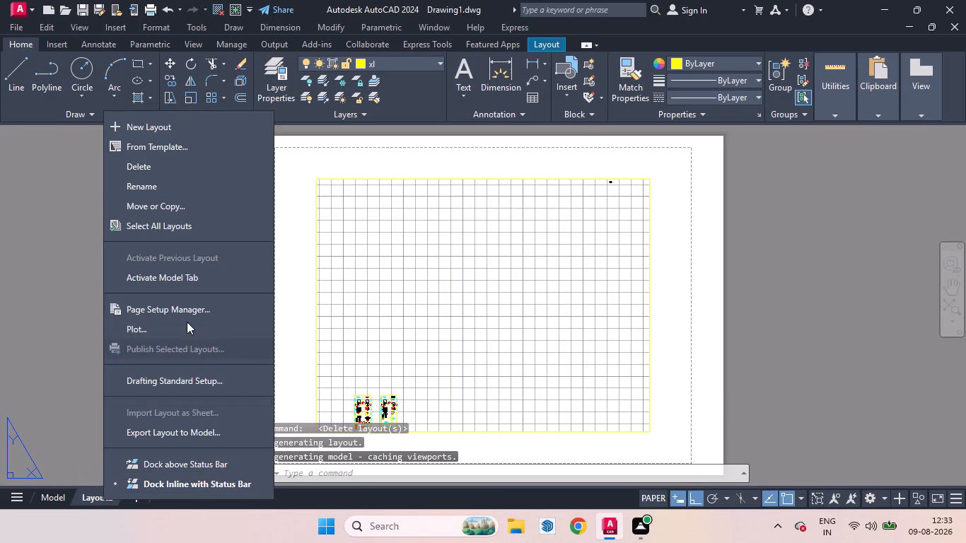
click(153, 165)
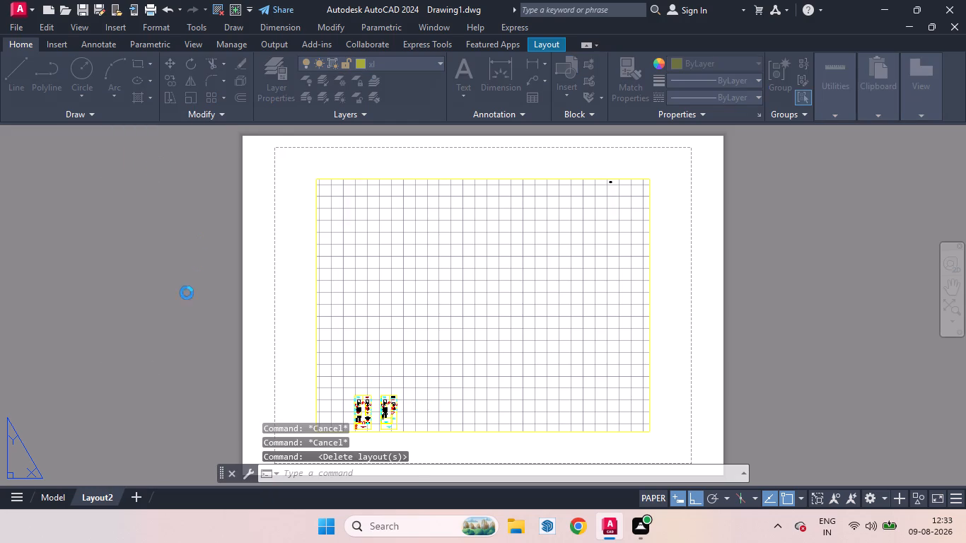
click(527, 313)
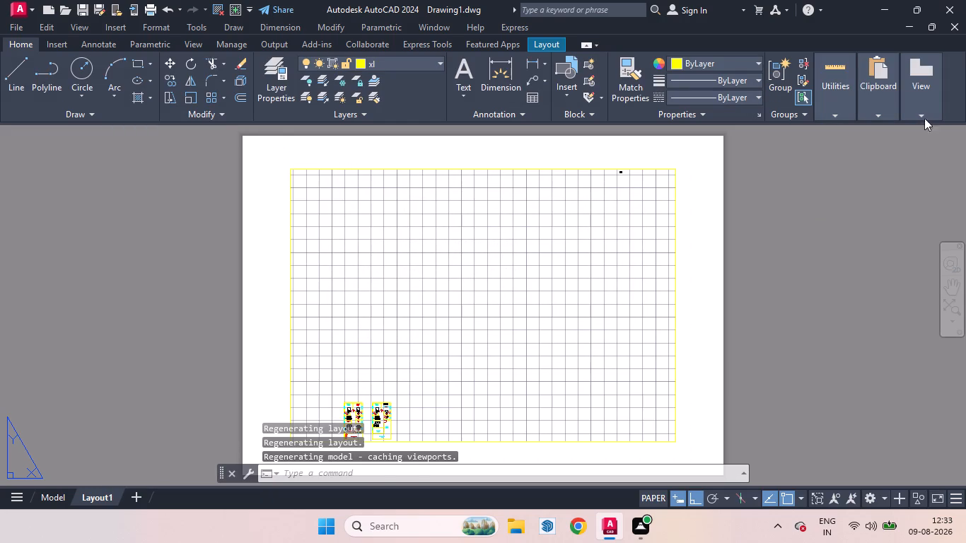
Switch to model space and modify its page setup to use DWG To PDF.pc3 with ISO full bleed A3 (297.00 x 420.00 MM) paper.
click(50, 502)
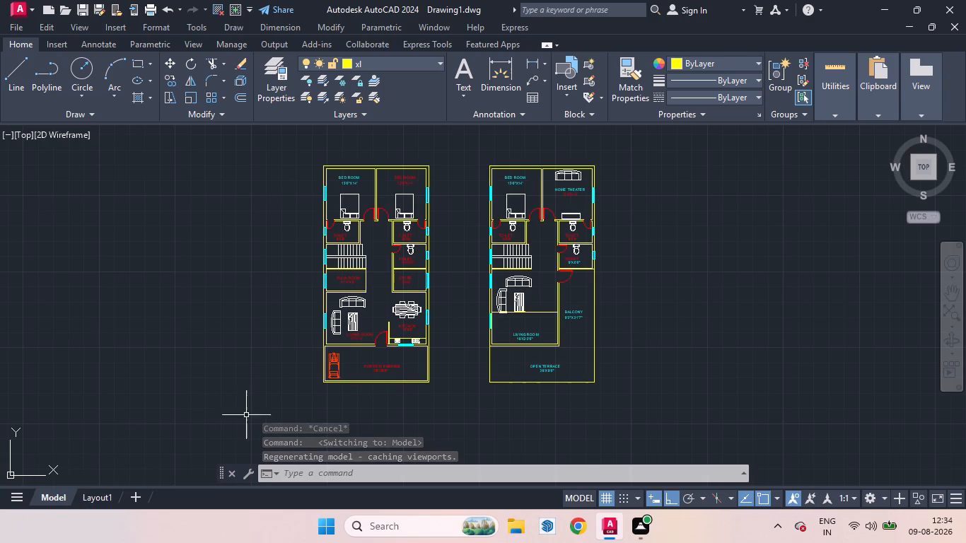
right_click(92, 495)
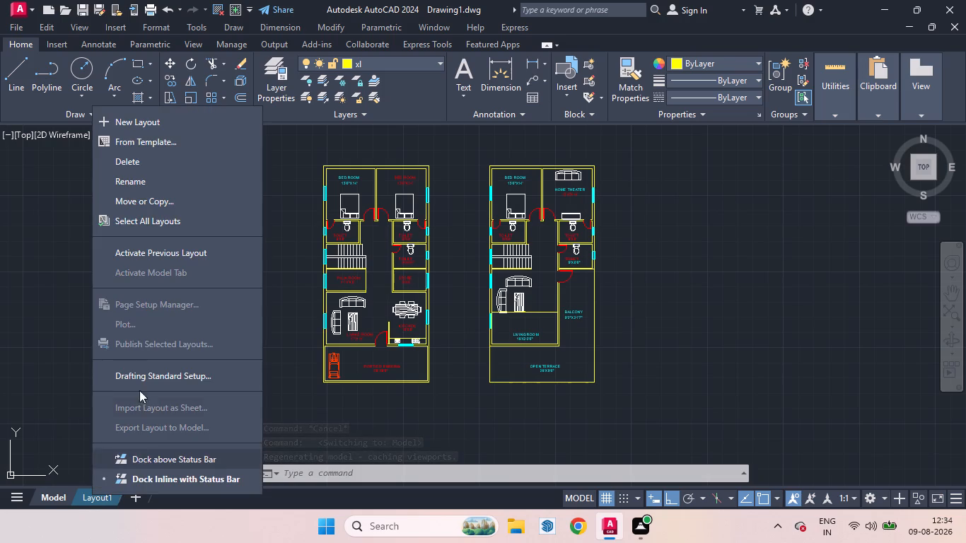
click(55, 494)
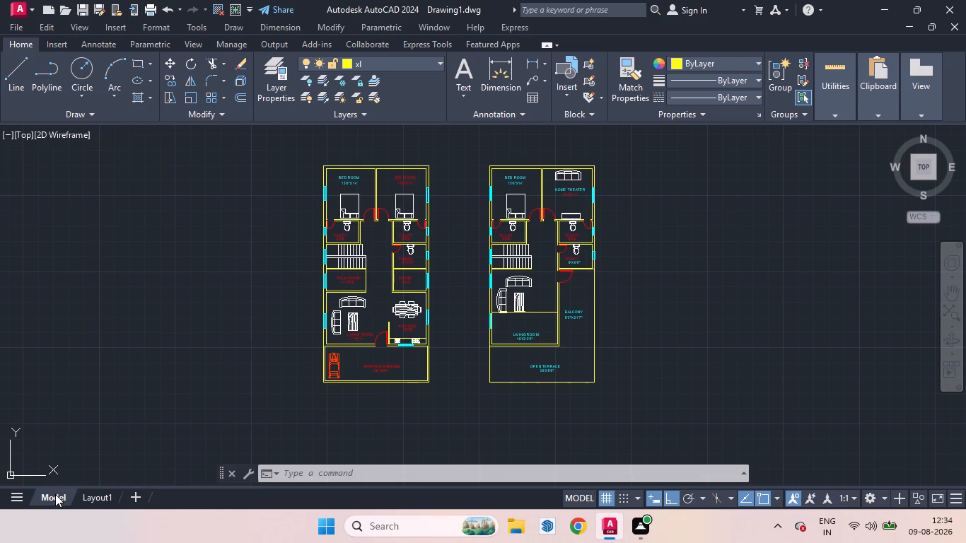
right_click(53, 497)
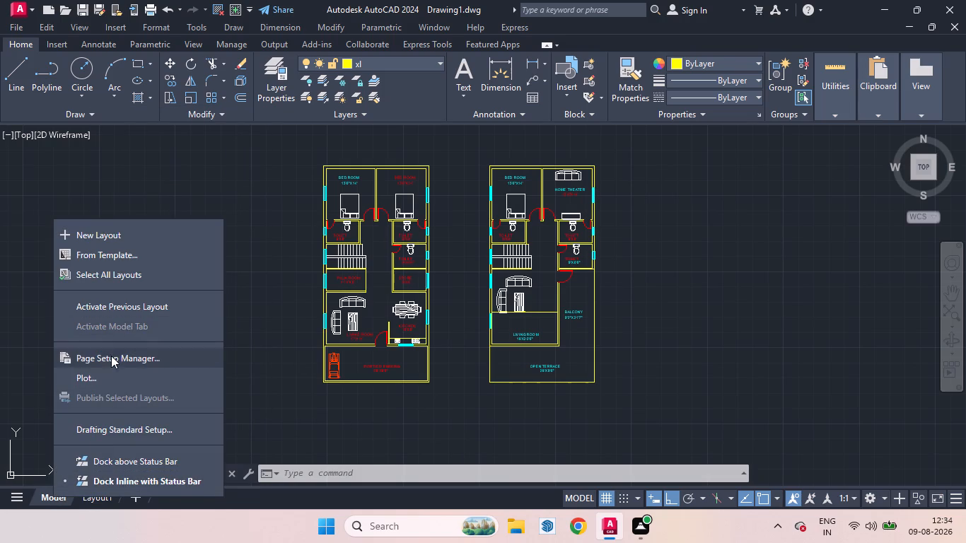
click(112, 358)
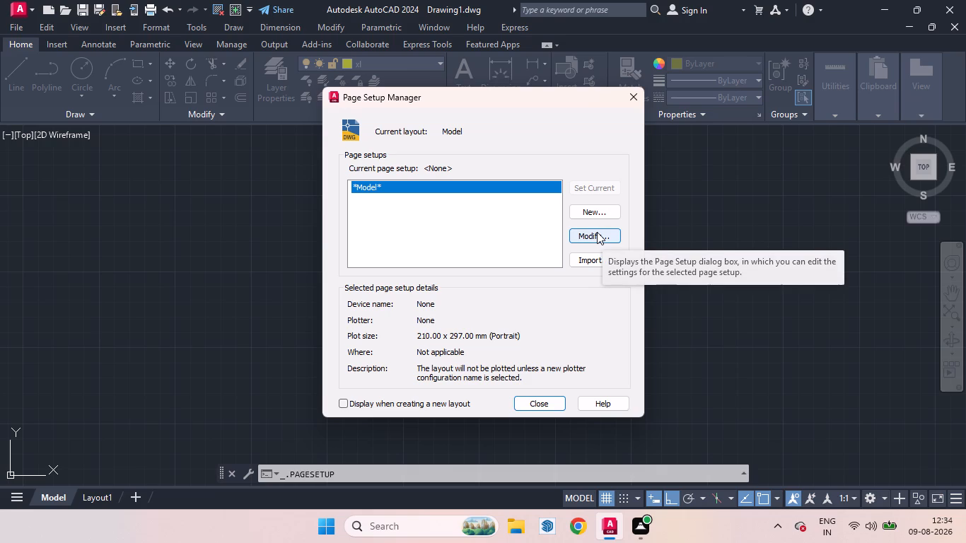
click(597, 232)
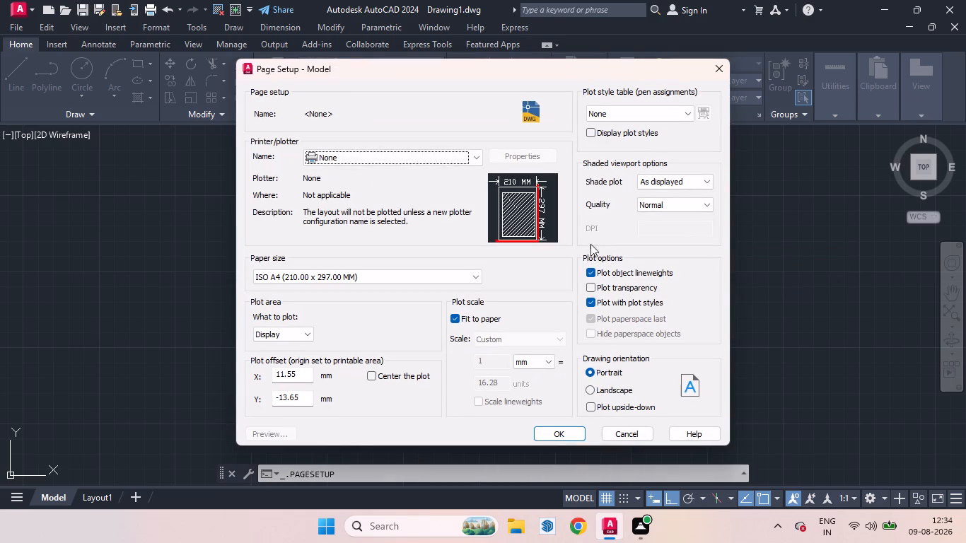
click(482, 163)
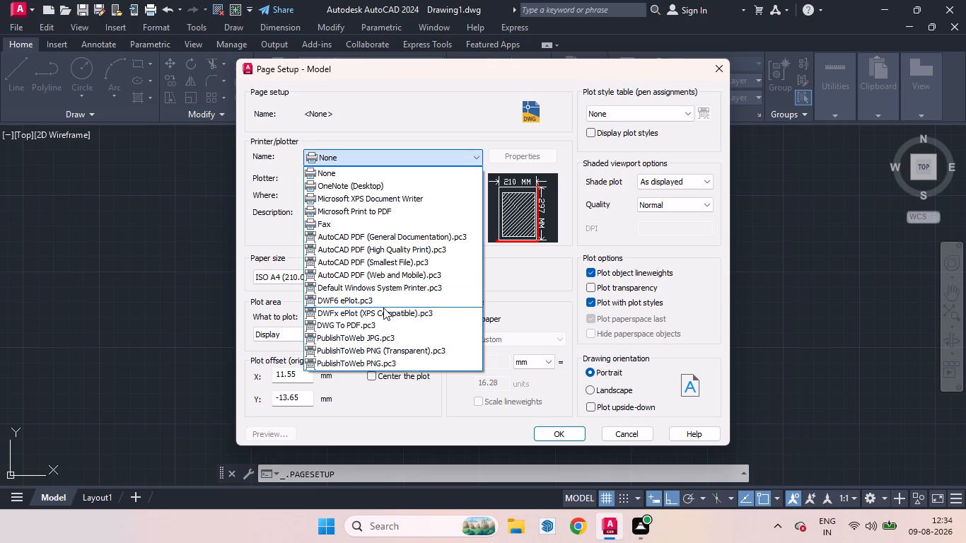
click(357, 325)
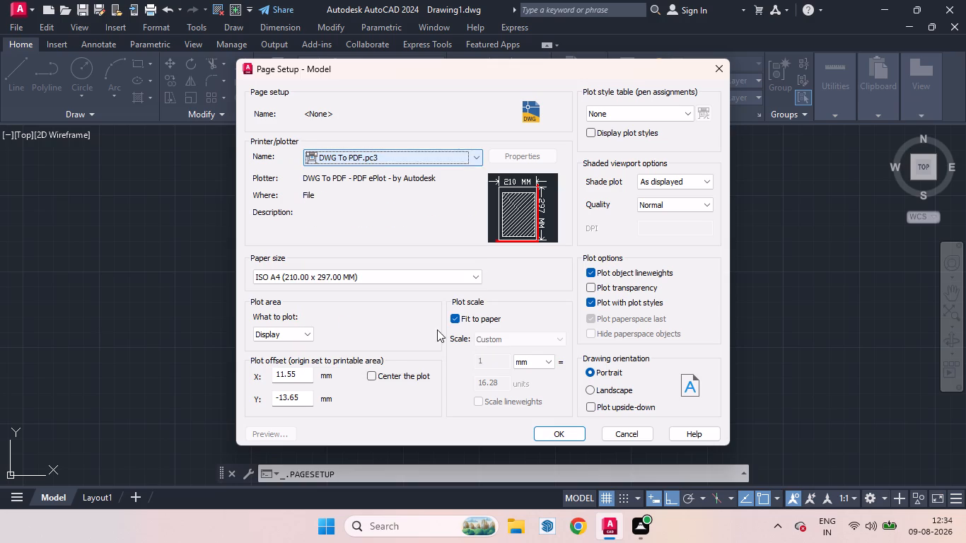
click(479, 277)
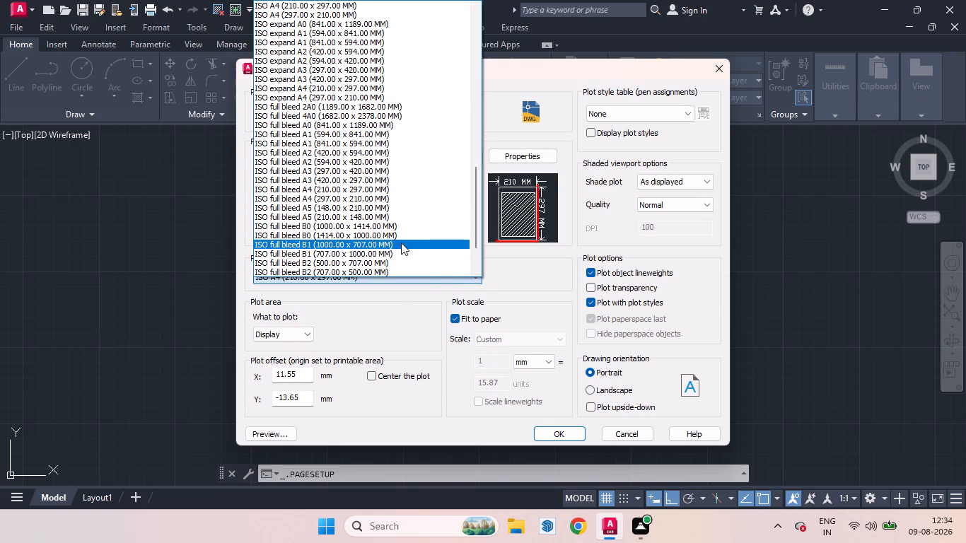
click(308, 175)
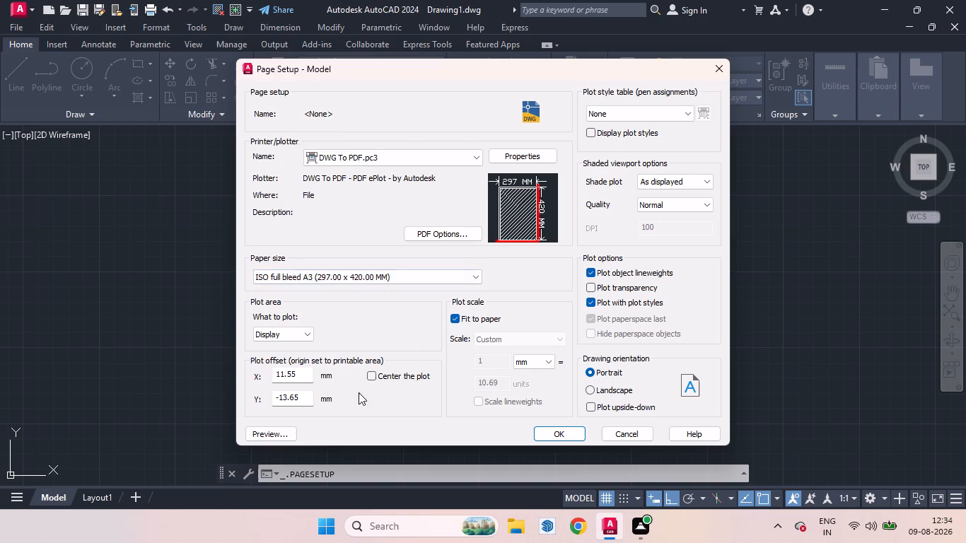
Set the plot scale unit to inches and assign the acad.ctb plot style table to all layouts.
click(545, 364)
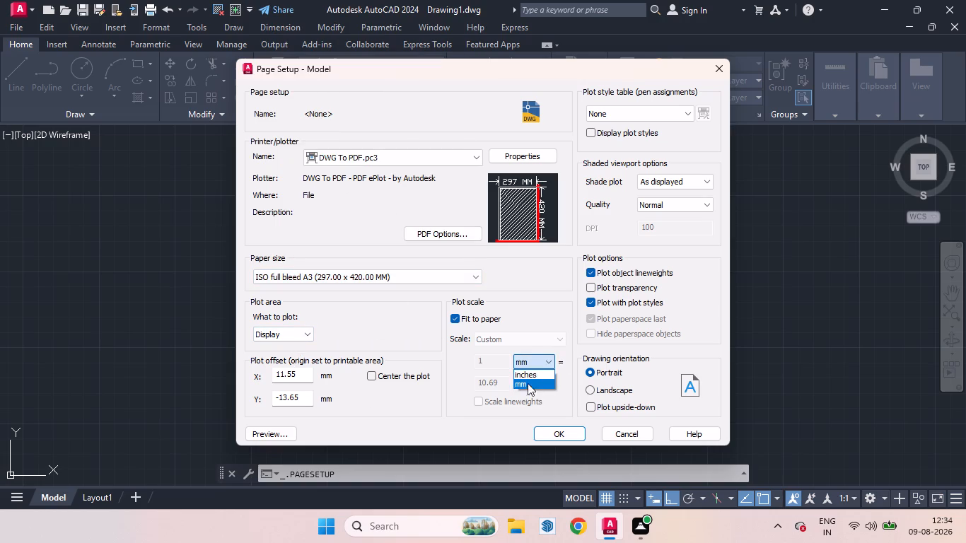
click(528, 376)
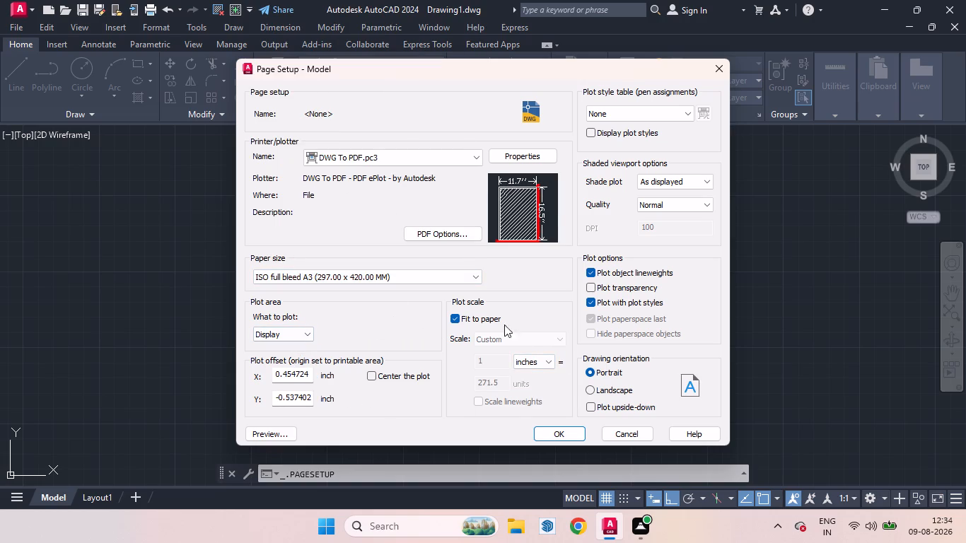
click(689, 114)
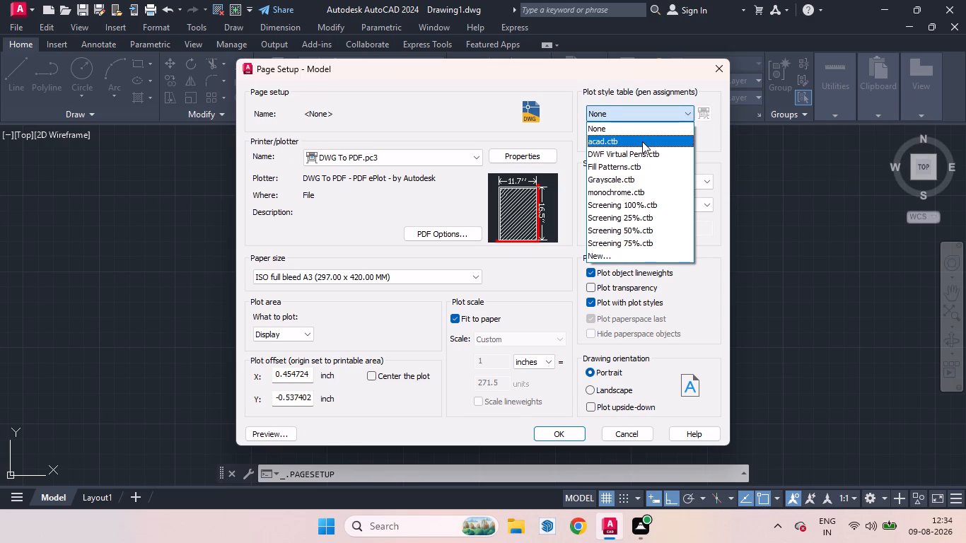
click(621, 142)
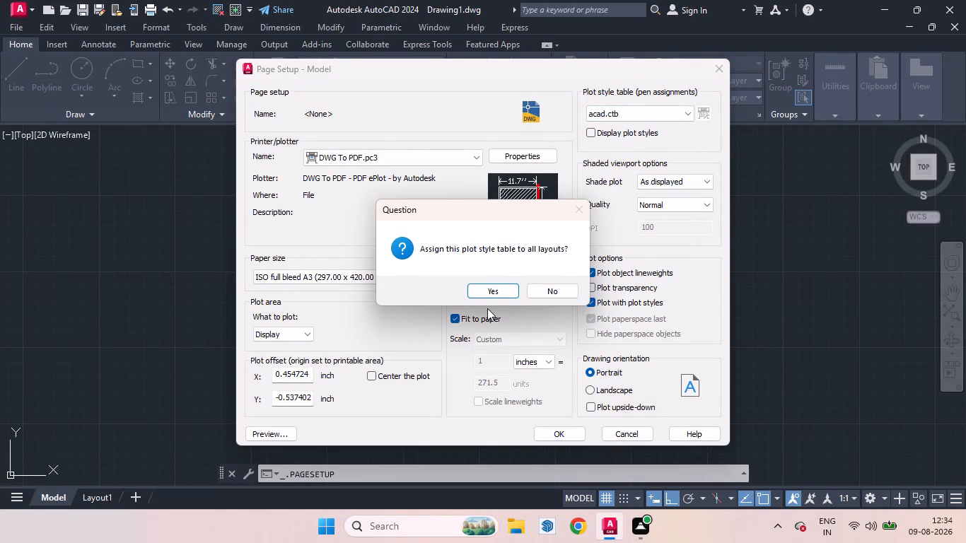
click(491, 295)
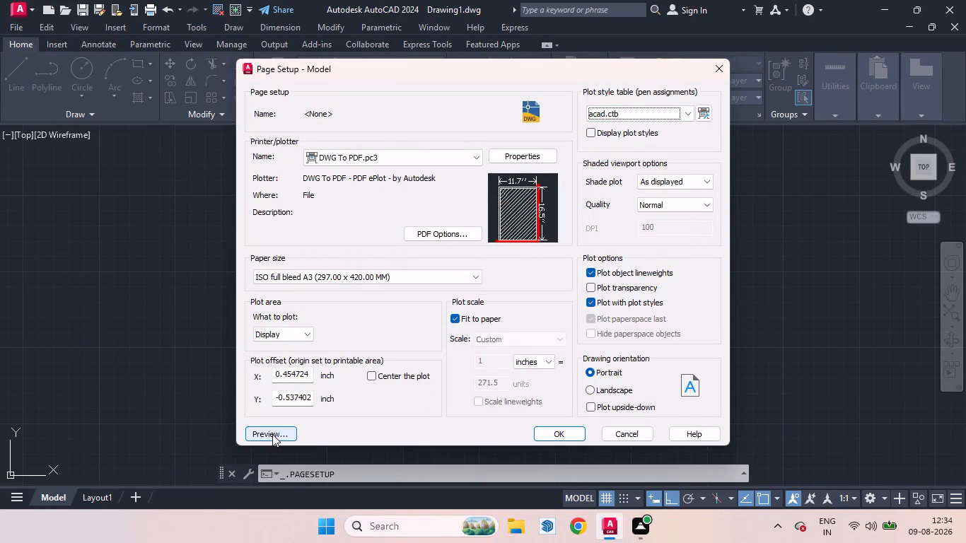
Preview the Model page setup's plot and examine how both floor plans sit on the A3 sheet.
click(272, 434)
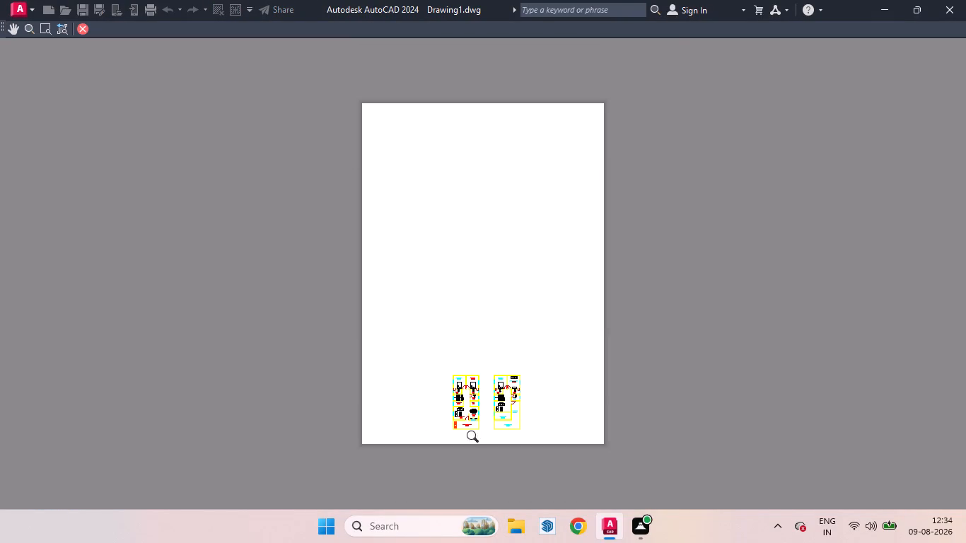
scroll(482, 447, up, 3)
scroll(484, 375, down, 3)
scroll(494, 369, up, 2)
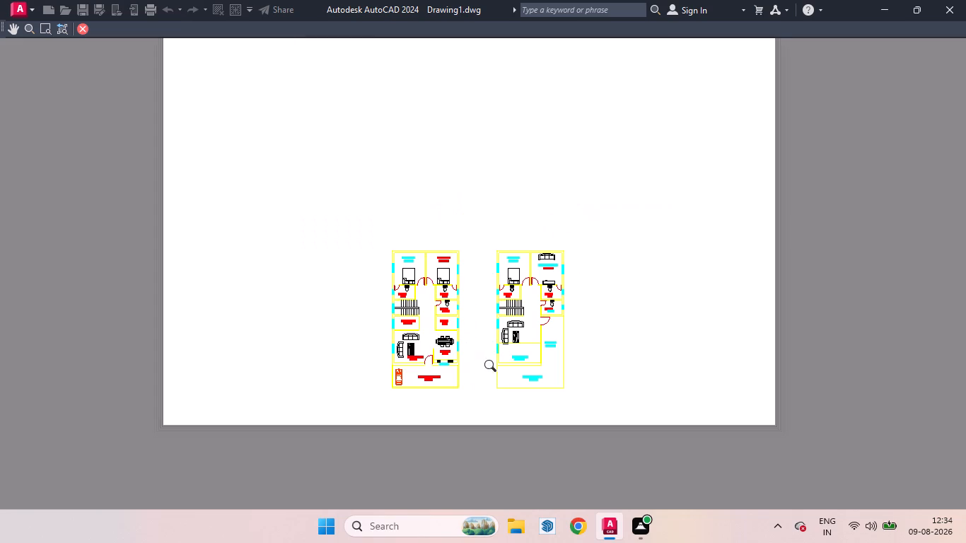
scroll(395, 248, up, 2)
scroll(395, 250, down, 2)
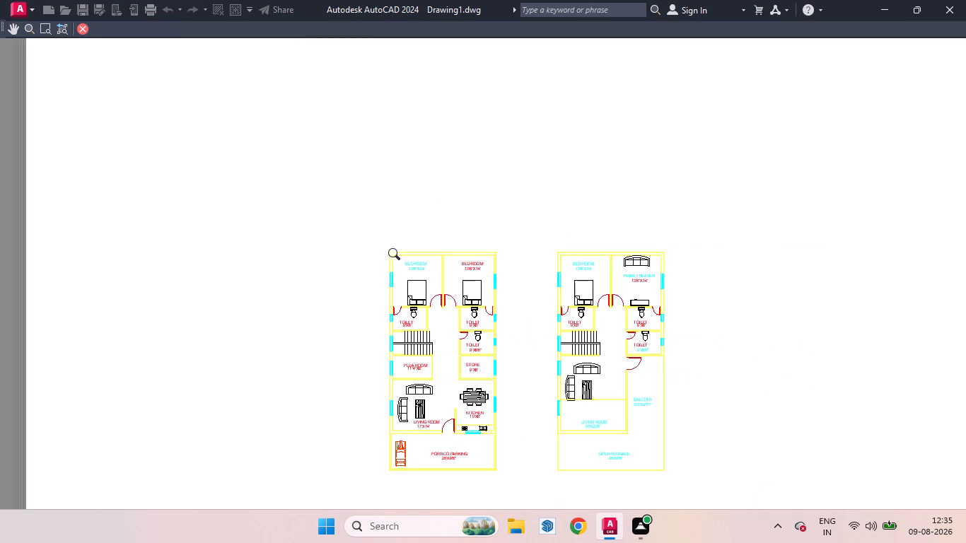
scroll(427, 348, down, 4)
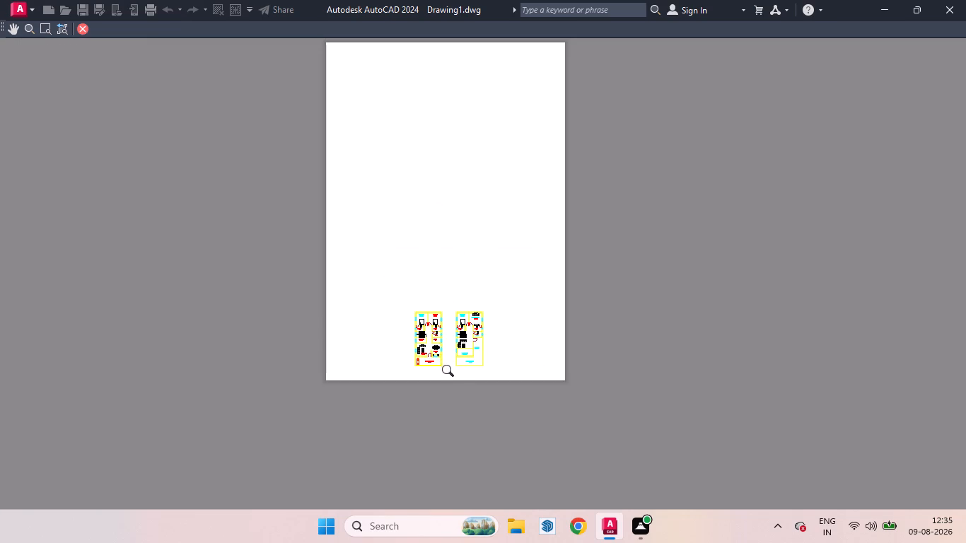
scroll(453, 370, down, 3)
scroll(417, 323, up, 2)
scroll(461, 372, down, 2)
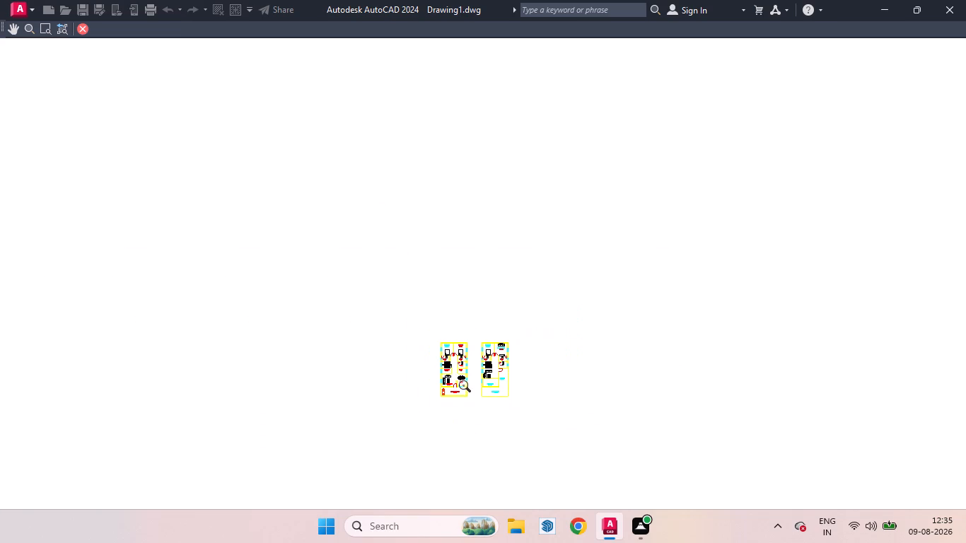
scroll(468, 390, down, 4)
scroll(421, 340, down, 8)
click(86, 24)
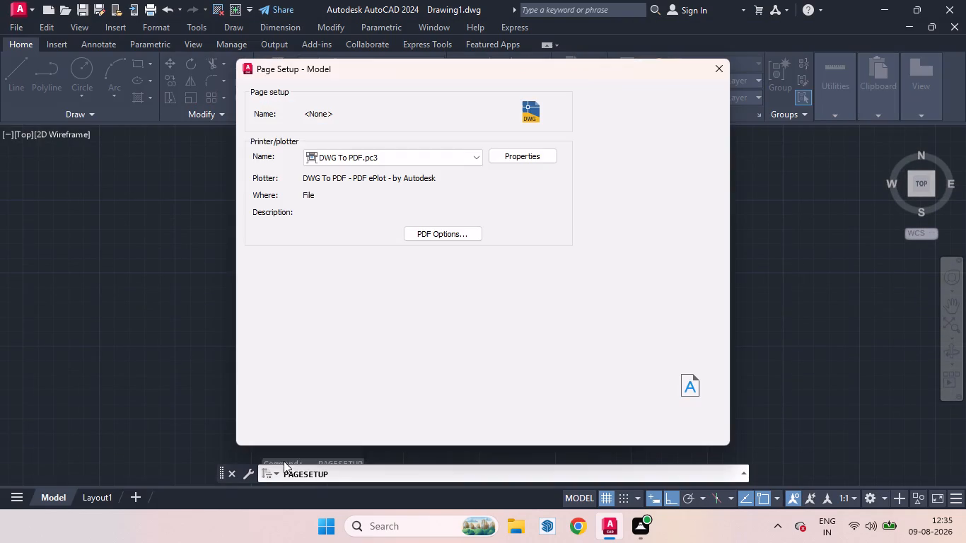
Accept the modified Model page setup and close the Page Setup Manager.
click(109, 499)
click(91, 496)
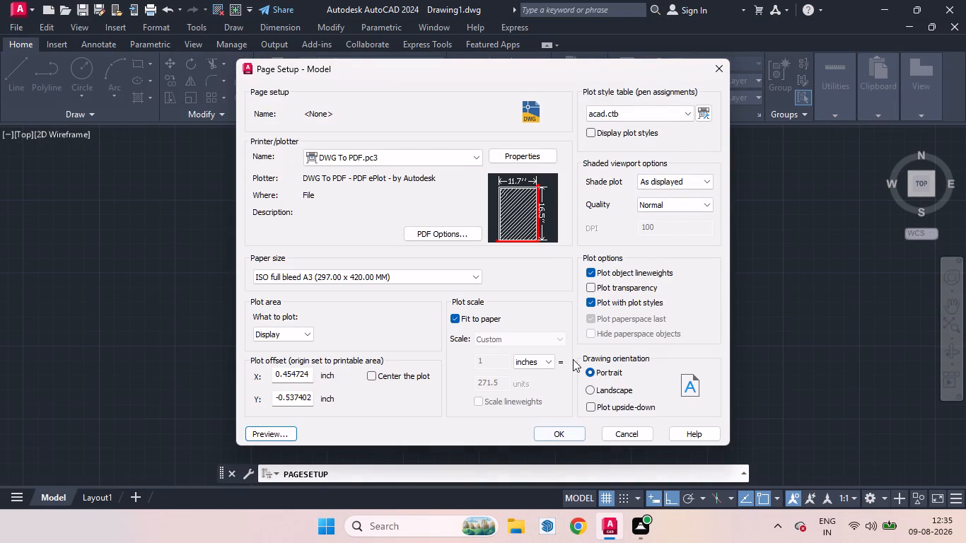
click(566, 435)
click(95, 498)
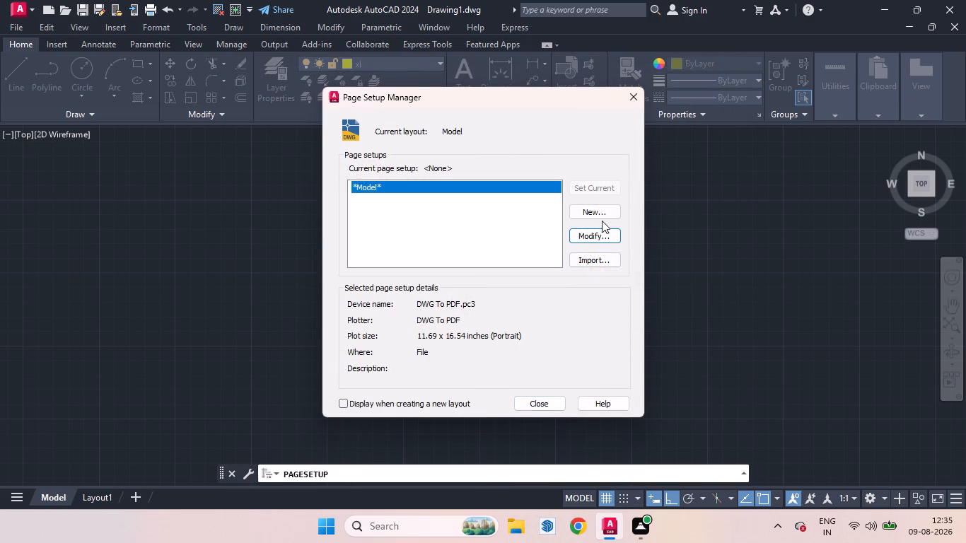
click(545, 402)
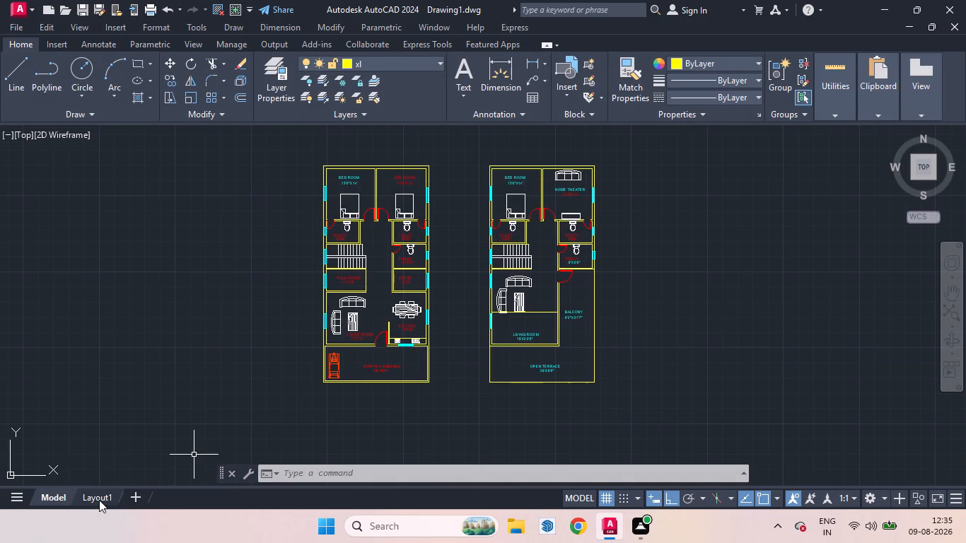
Switch to the Layout1 sheet and delete it.
click(99, 499)
right_click(103, 499)
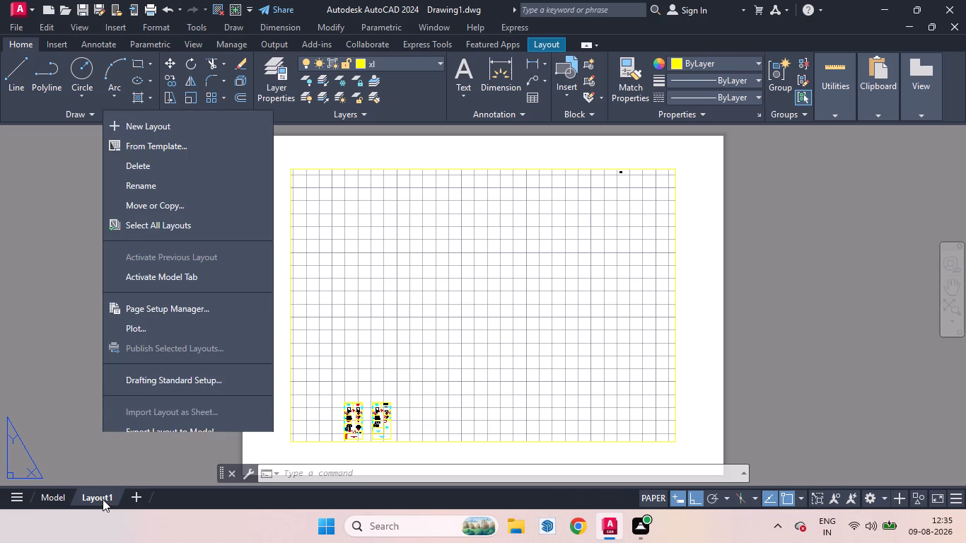
click(176, 168)
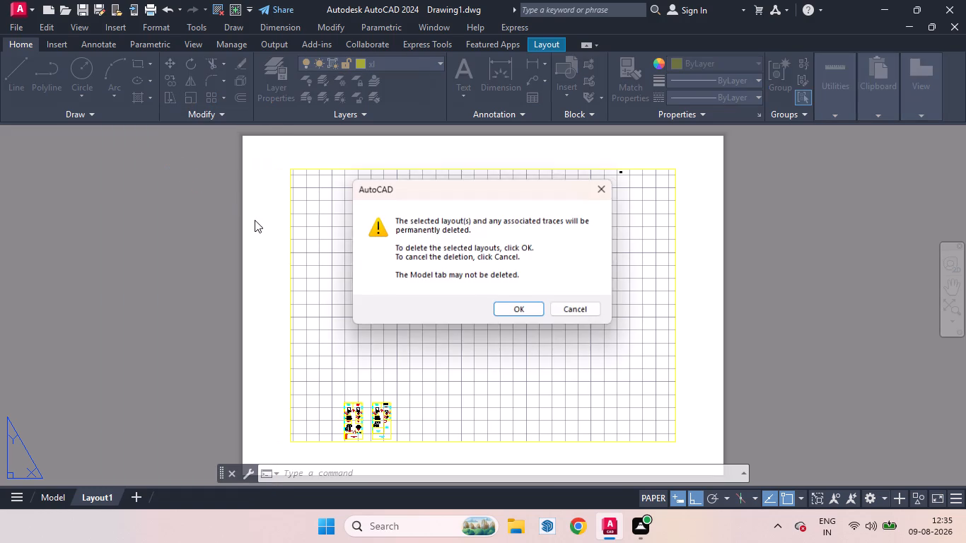
click(523, 310)
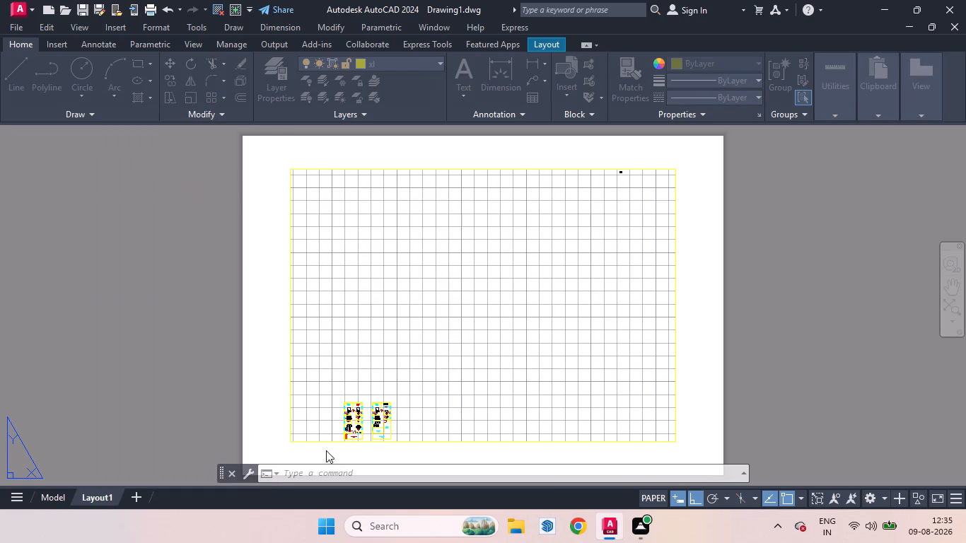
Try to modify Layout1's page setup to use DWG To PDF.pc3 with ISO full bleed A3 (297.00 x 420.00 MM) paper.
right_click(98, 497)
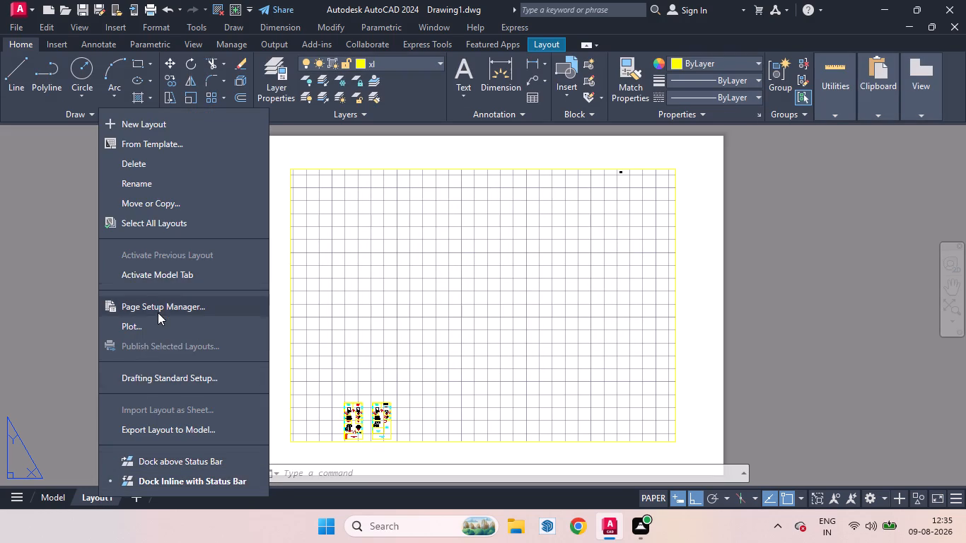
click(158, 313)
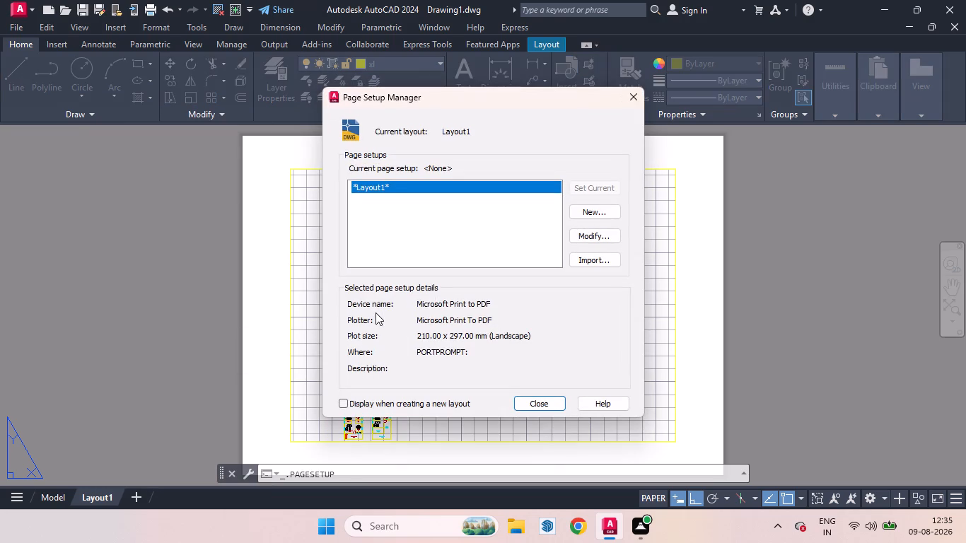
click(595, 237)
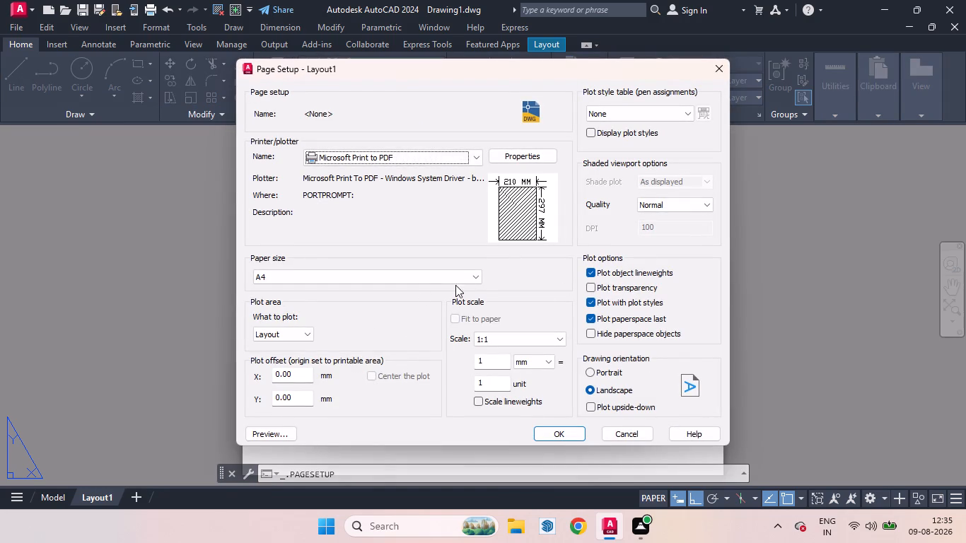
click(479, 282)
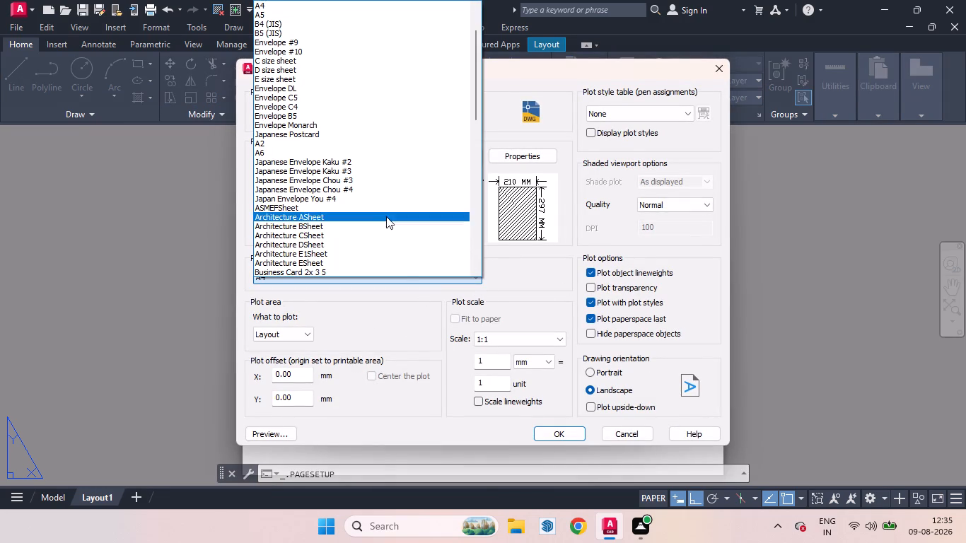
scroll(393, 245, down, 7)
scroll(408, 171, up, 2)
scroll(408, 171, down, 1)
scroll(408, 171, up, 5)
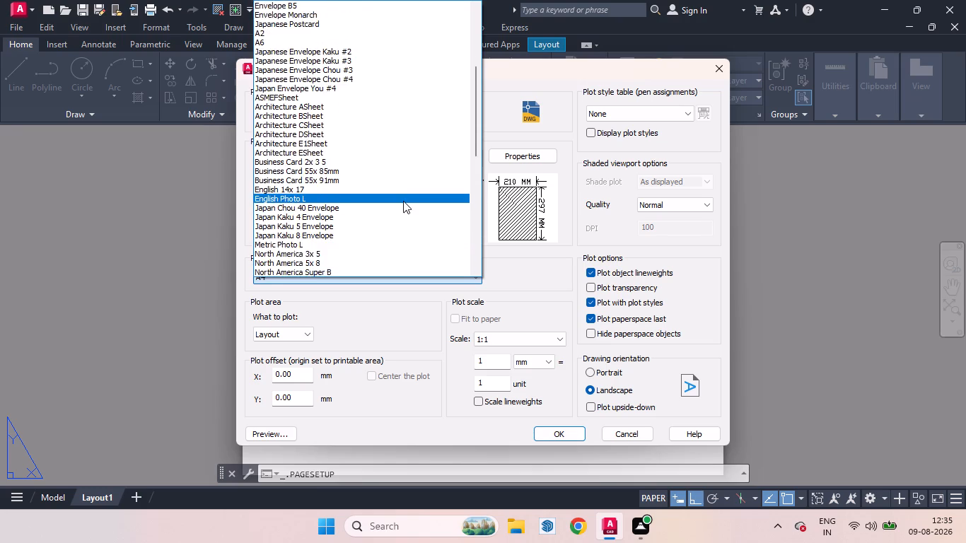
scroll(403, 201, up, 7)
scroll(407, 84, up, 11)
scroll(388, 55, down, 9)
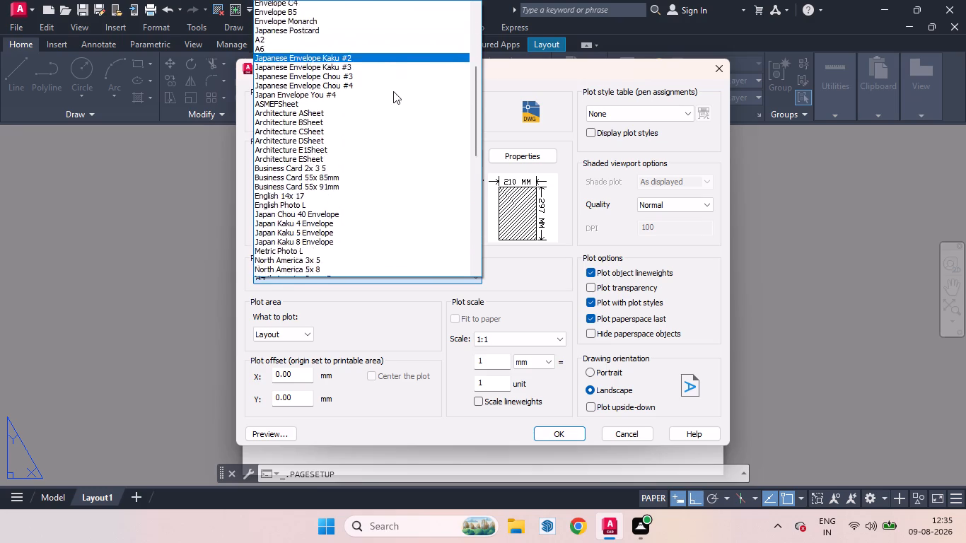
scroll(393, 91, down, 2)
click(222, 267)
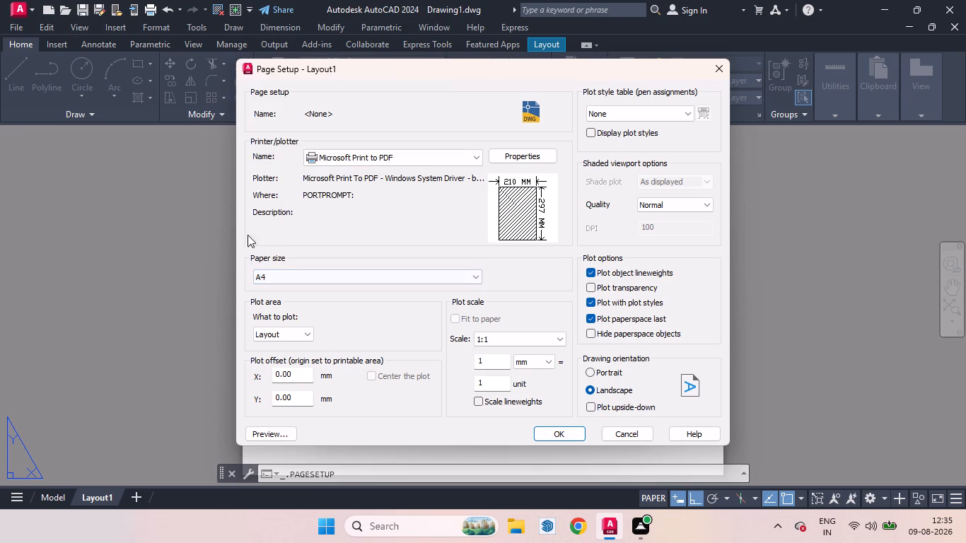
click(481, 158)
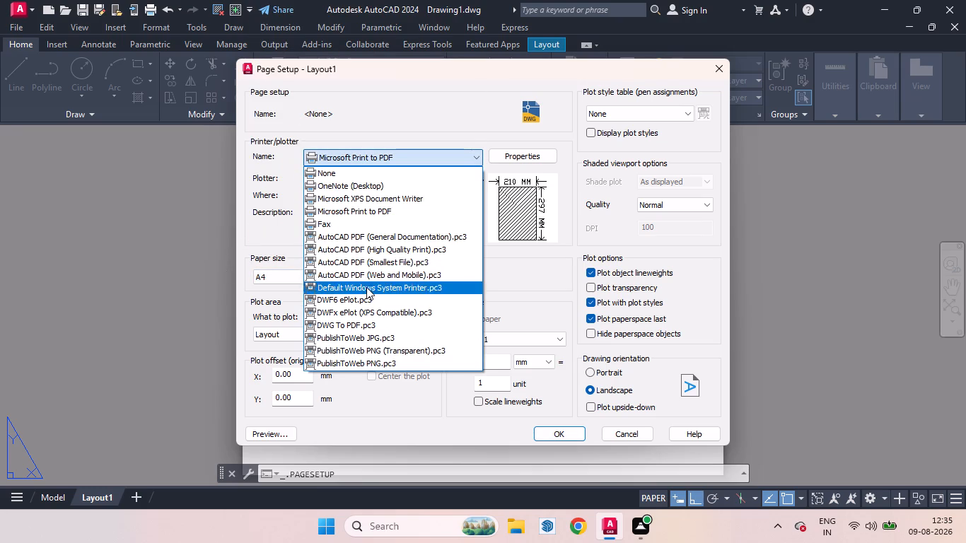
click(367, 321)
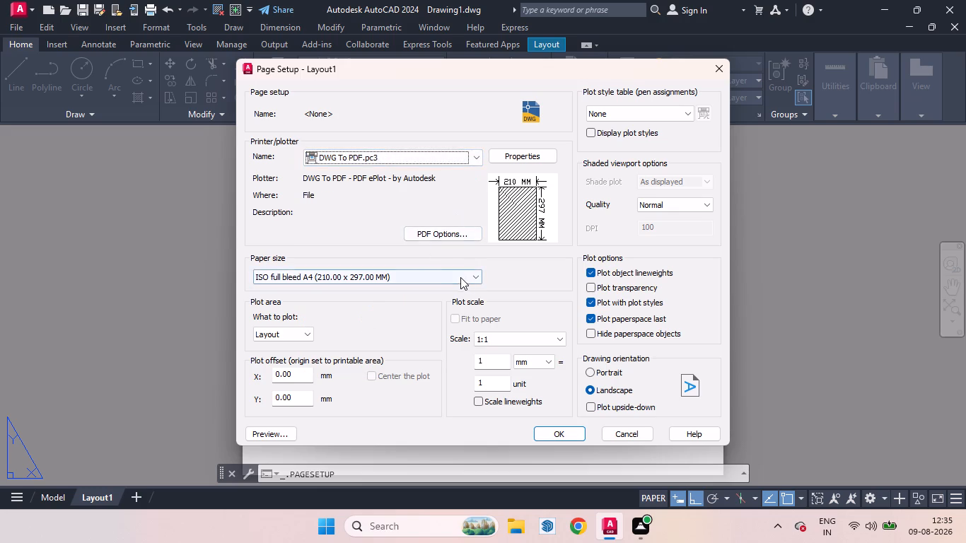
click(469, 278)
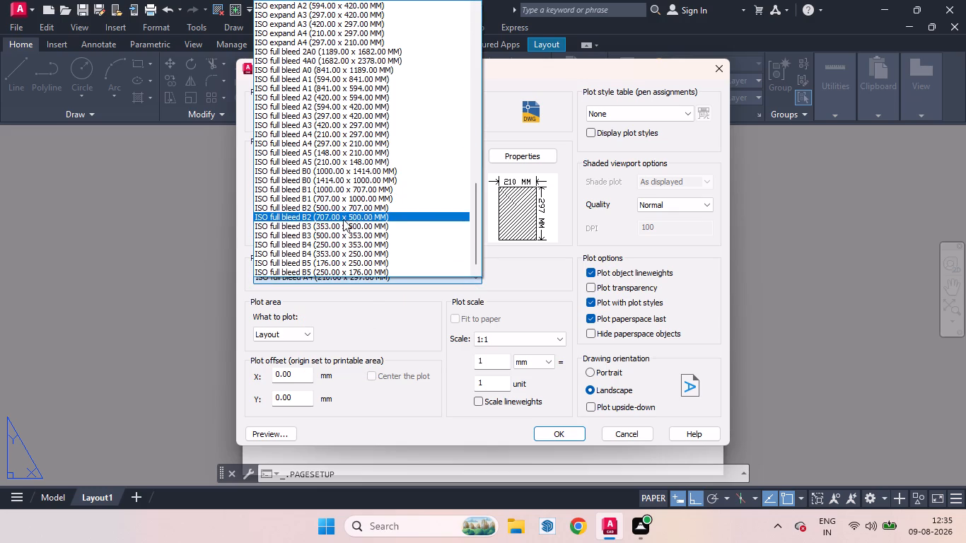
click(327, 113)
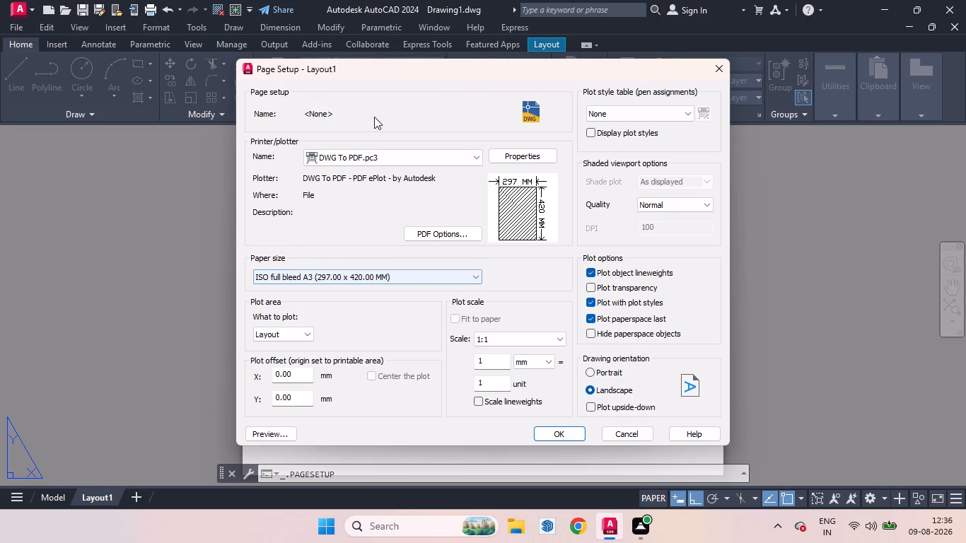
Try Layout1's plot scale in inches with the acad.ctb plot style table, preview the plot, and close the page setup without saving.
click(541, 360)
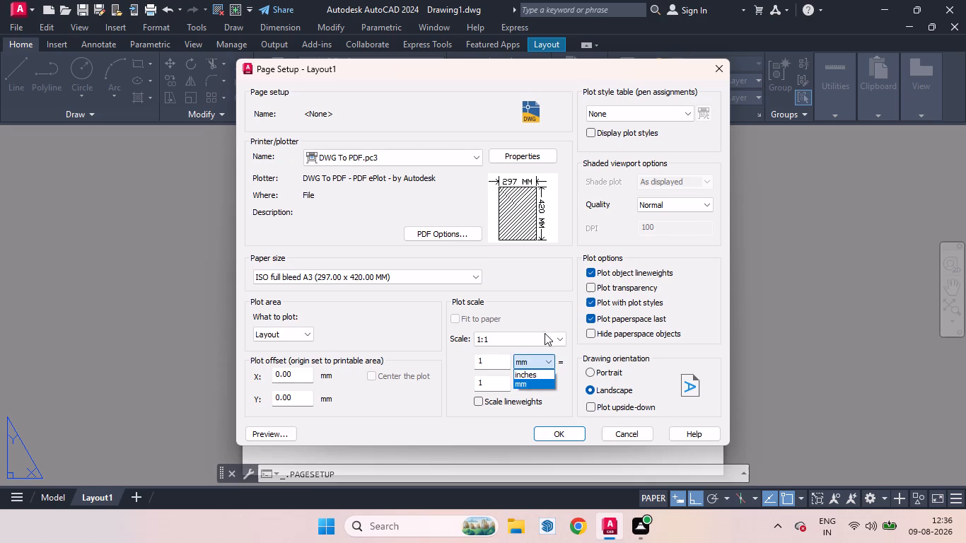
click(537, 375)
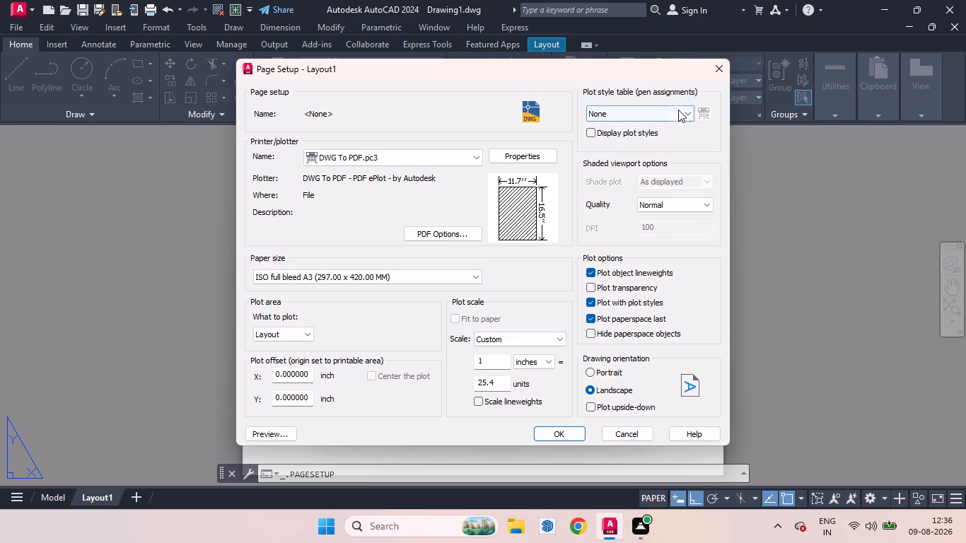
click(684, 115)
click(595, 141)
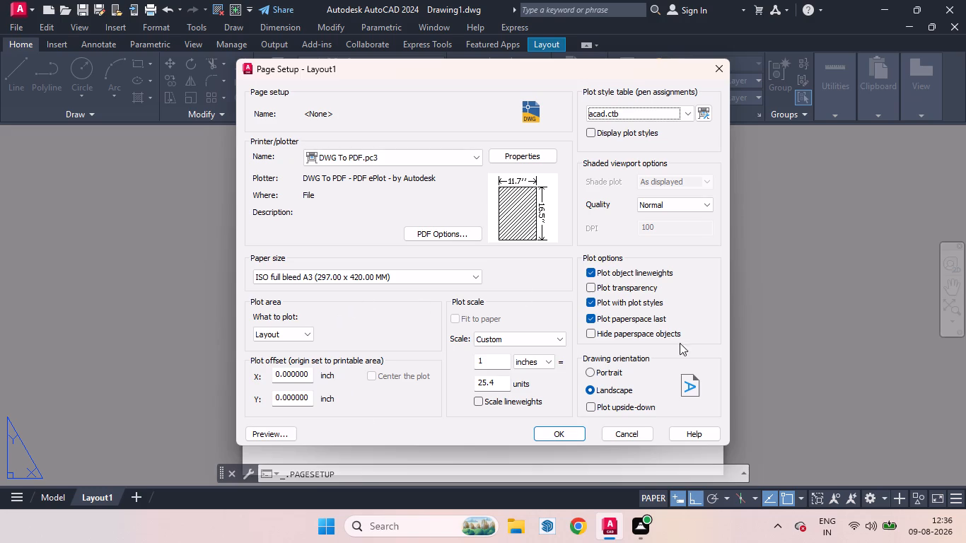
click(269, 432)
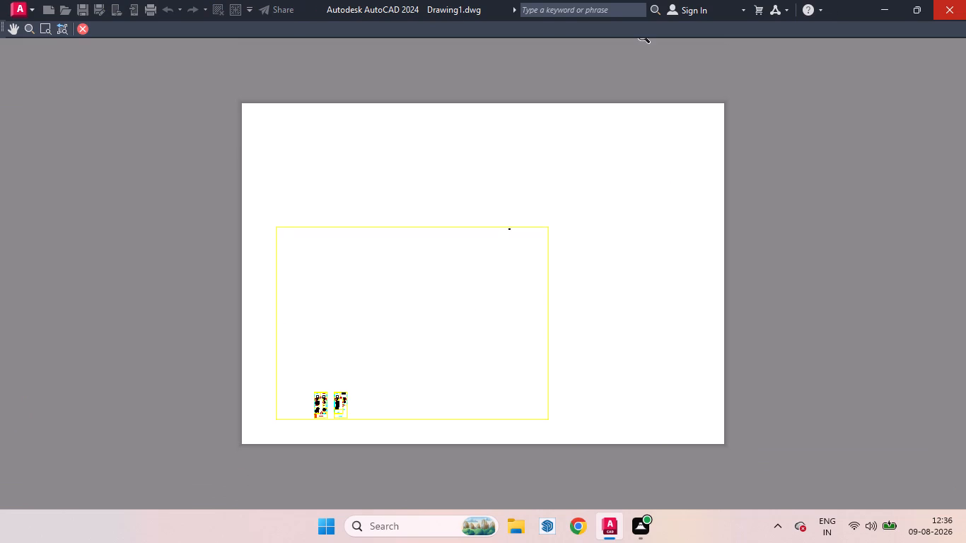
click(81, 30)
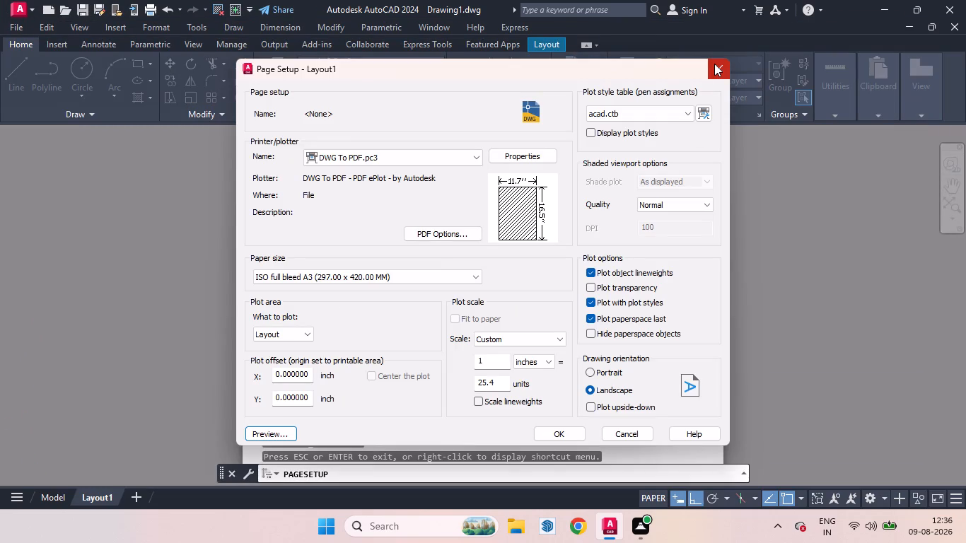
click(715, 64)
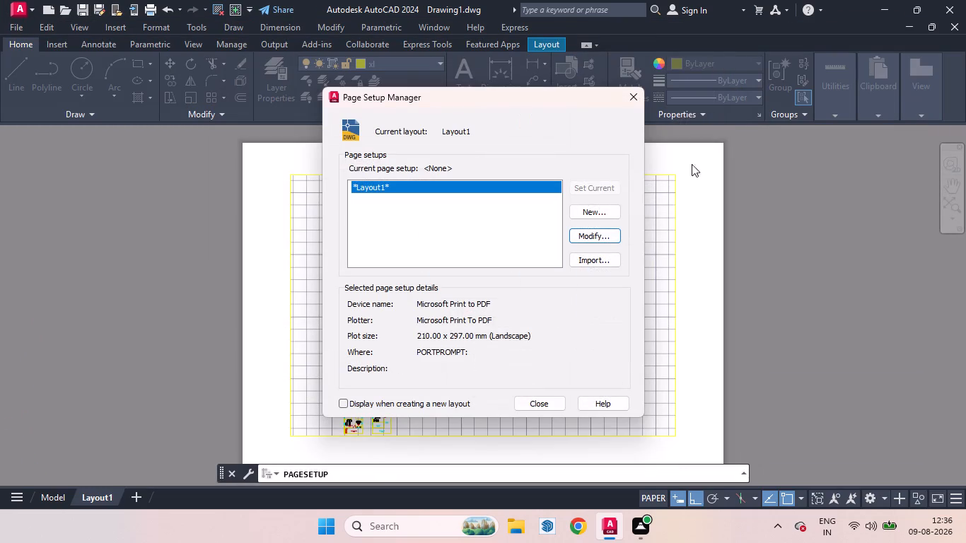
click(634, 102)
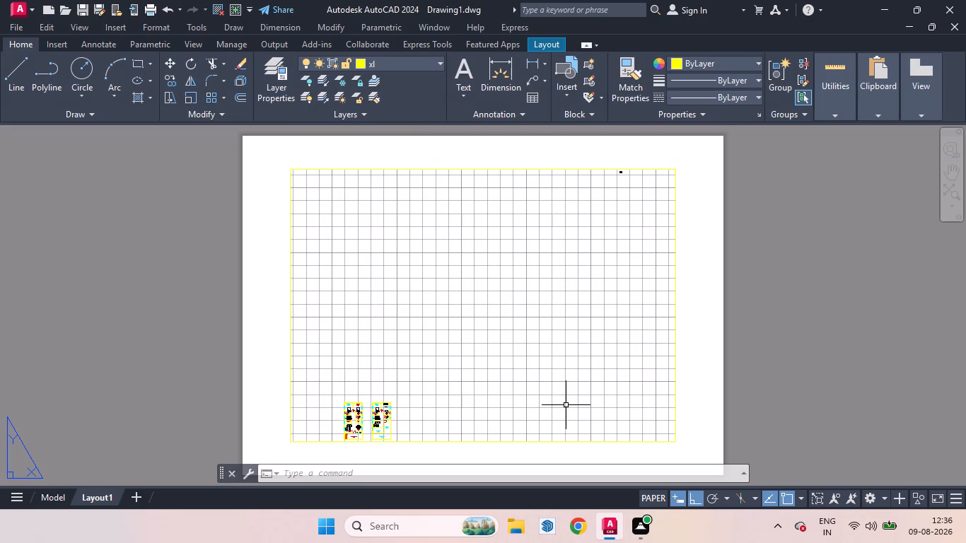
Activate Layout1's viewport, turn off its grid, and enlarge and centre both floor plans inside the viewport frame.
middle_drag(427, 392, 440, 372)
double_click(513, 349)
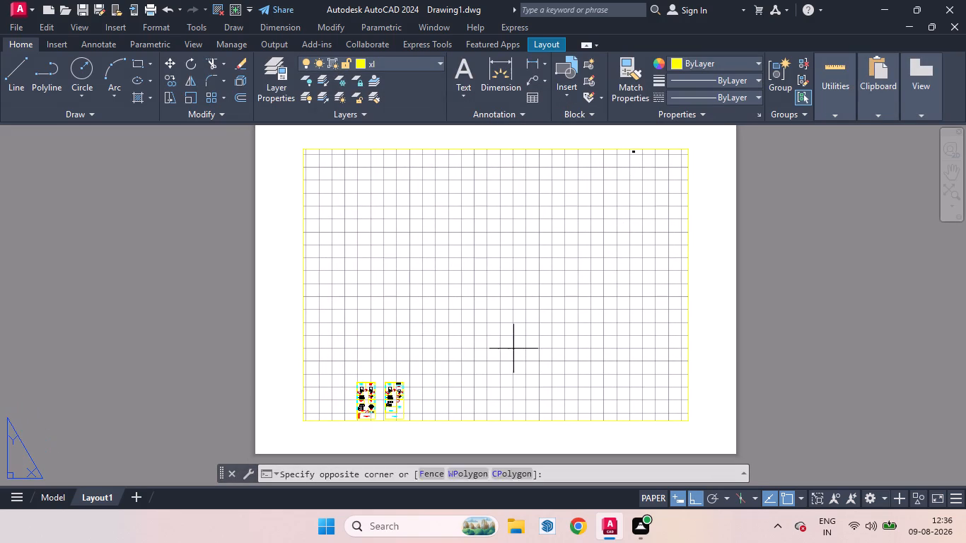
middle_drag(426, 363, 460, 308)
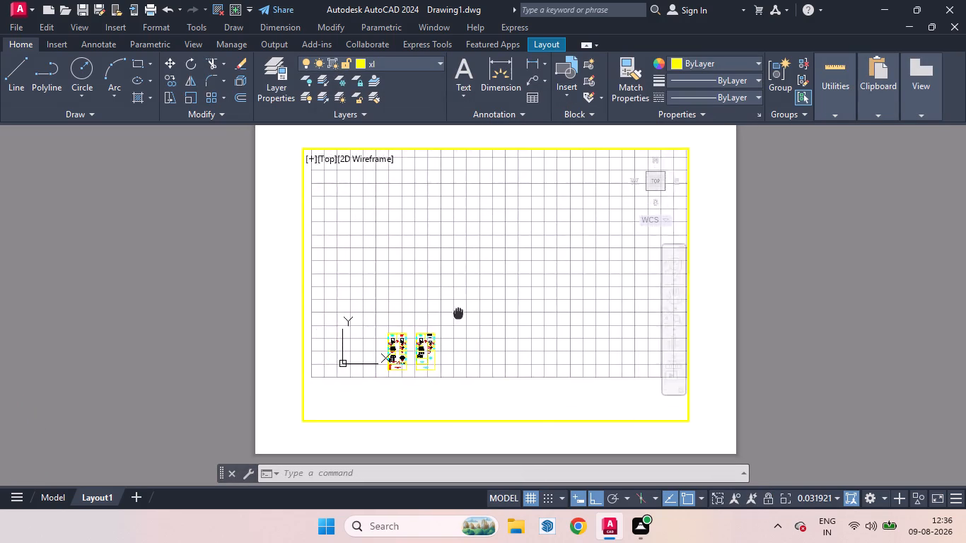
middle_drag(460, 308, 512, 255)
scroll(486, 292, up, 2)
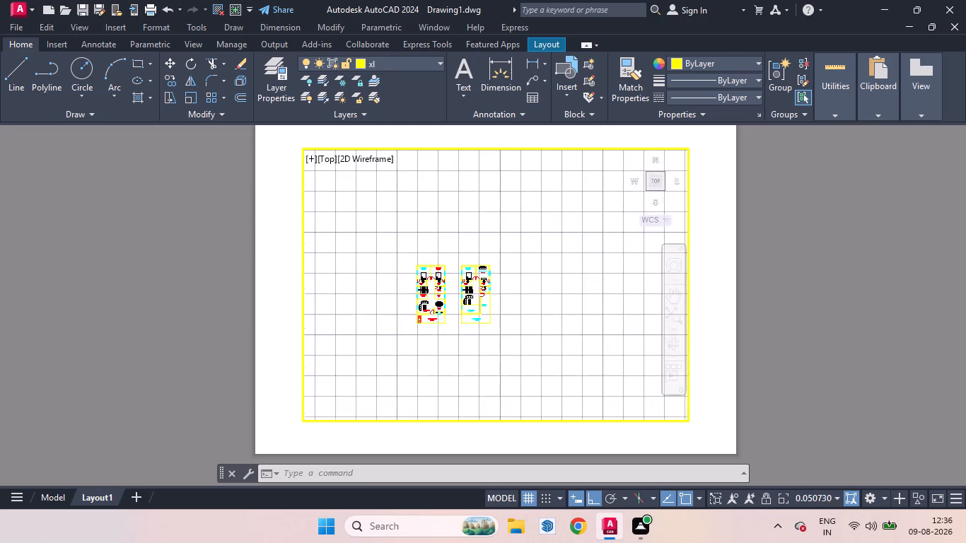
scroll(501, 291, down, 2)
scroll(490, 292, up, 3)
middle_drag(496, 292, 517, 288)
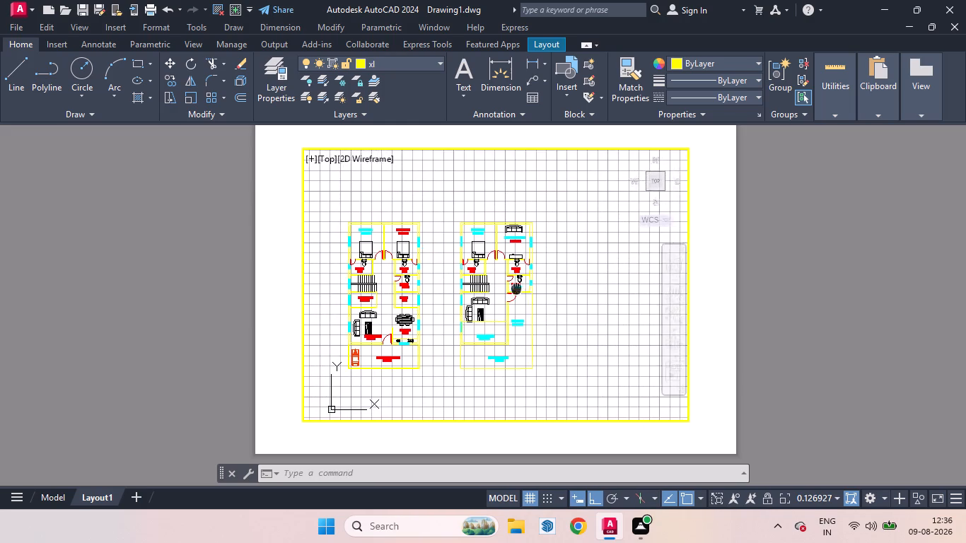
middle_drag(517, 288, 554, 282)
click(532, 493)
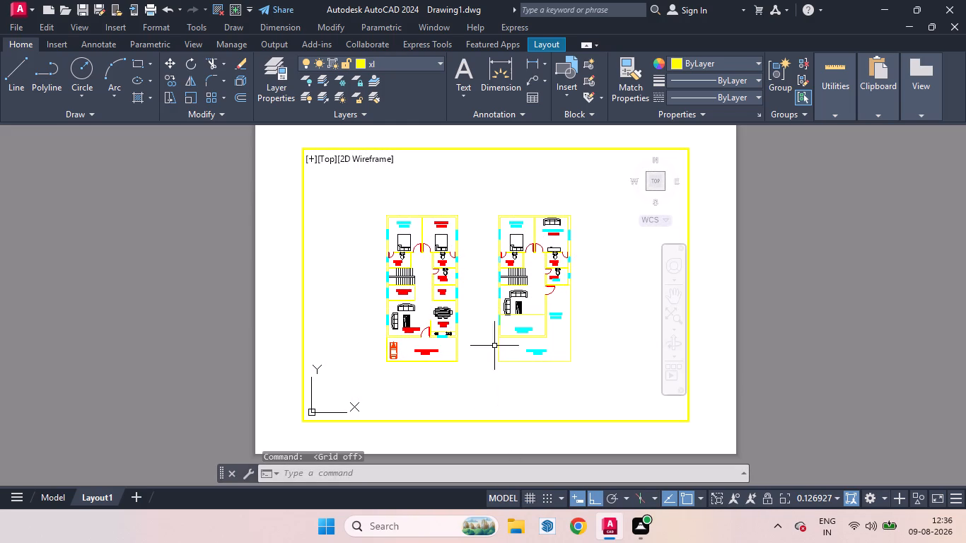
scroll(481, 327, up, 1)
scroll(483, 337, down, 1)
scroll(484, 337, up, 1)
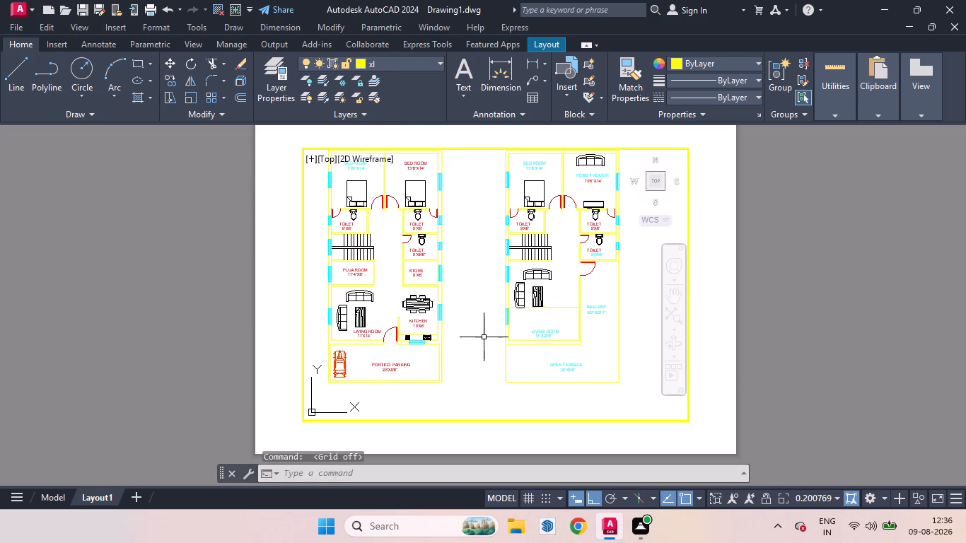
middle_drag(486, 334, 501, 356)
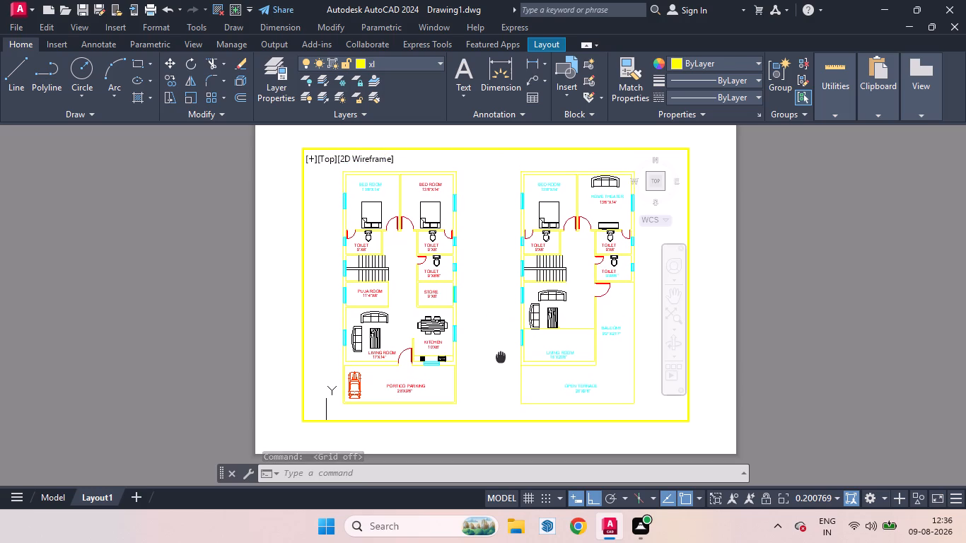
middle_drag(501, 356, 501, 349)
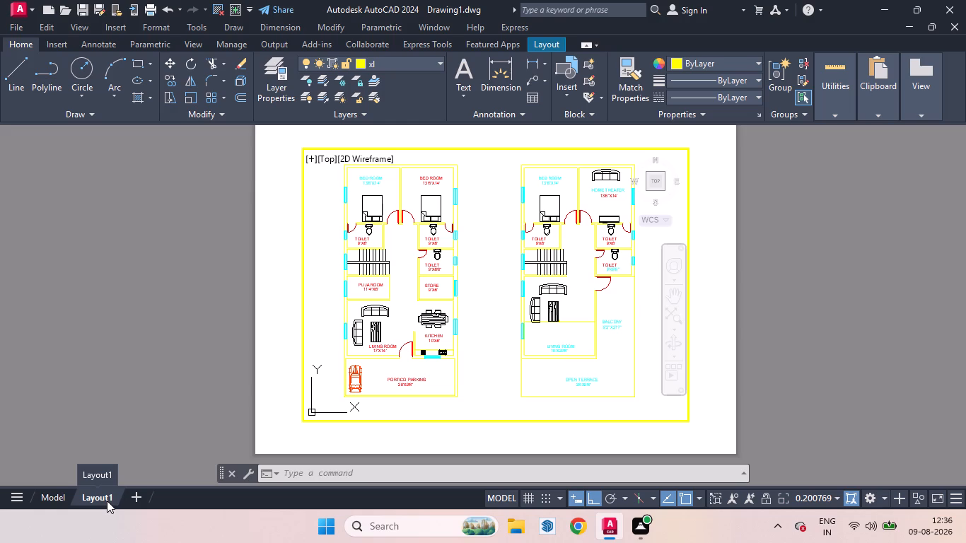
Modify Layout1's page setup to use the DWG To PDF.pc3 plotter with ISO full bleed A3 (420.00 x 297.00 MM) paper.
right_click(107, 501)
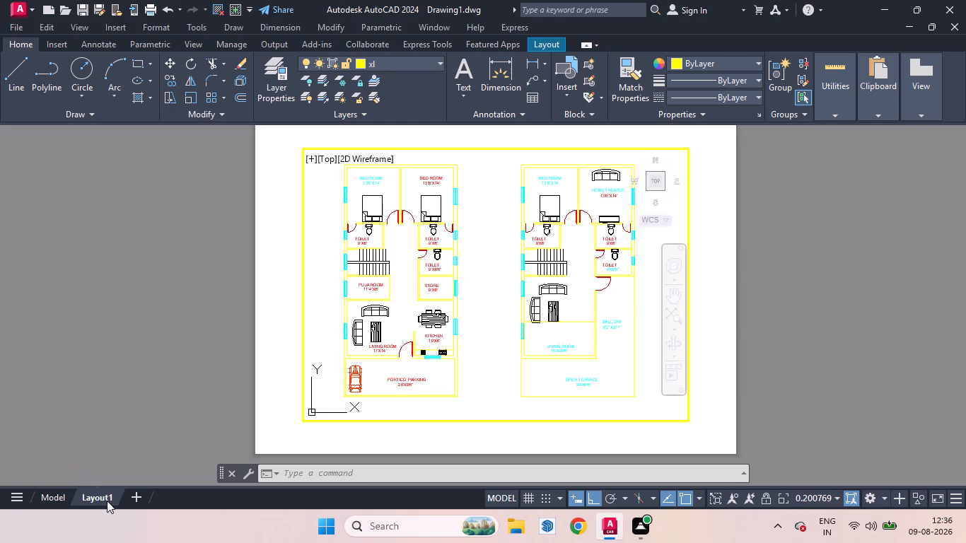
click(160, 313)
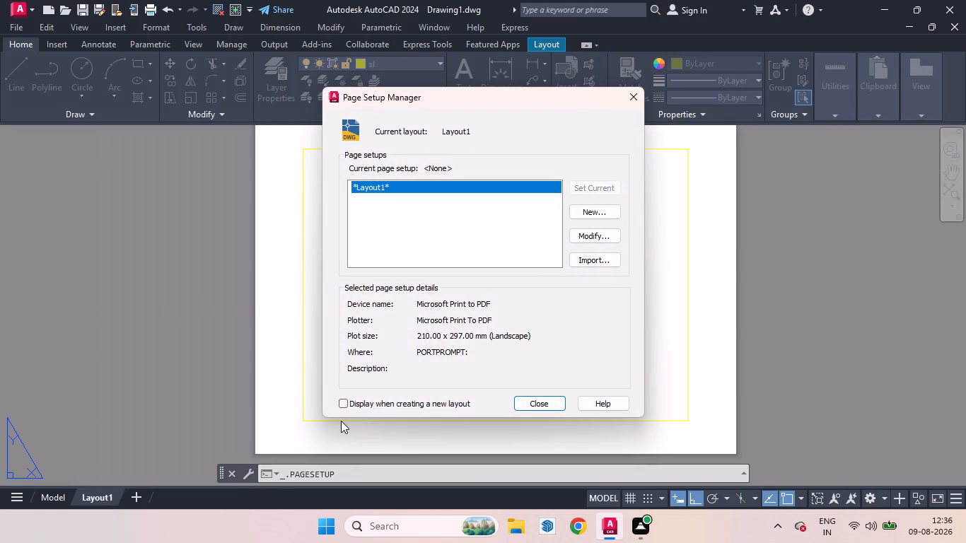
click(591, 234)
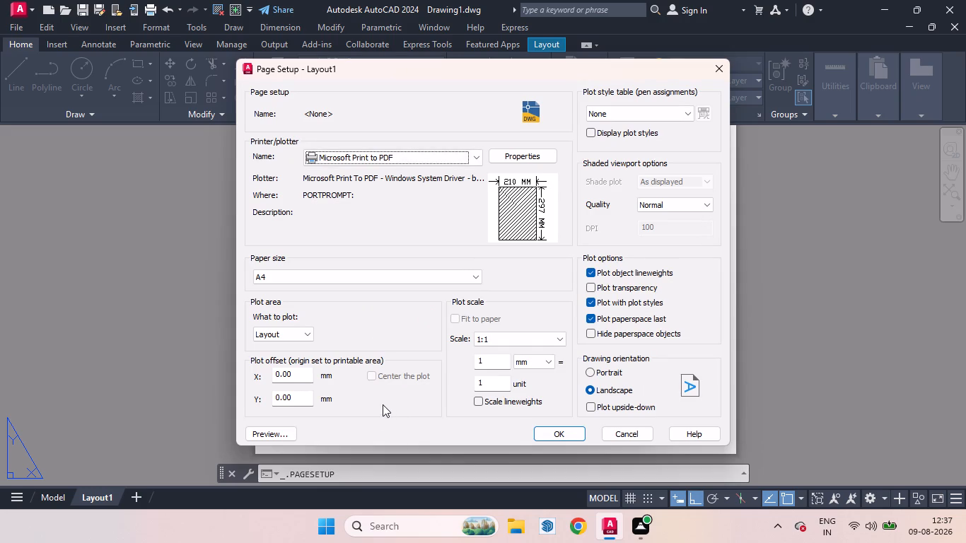
click(472, 158)
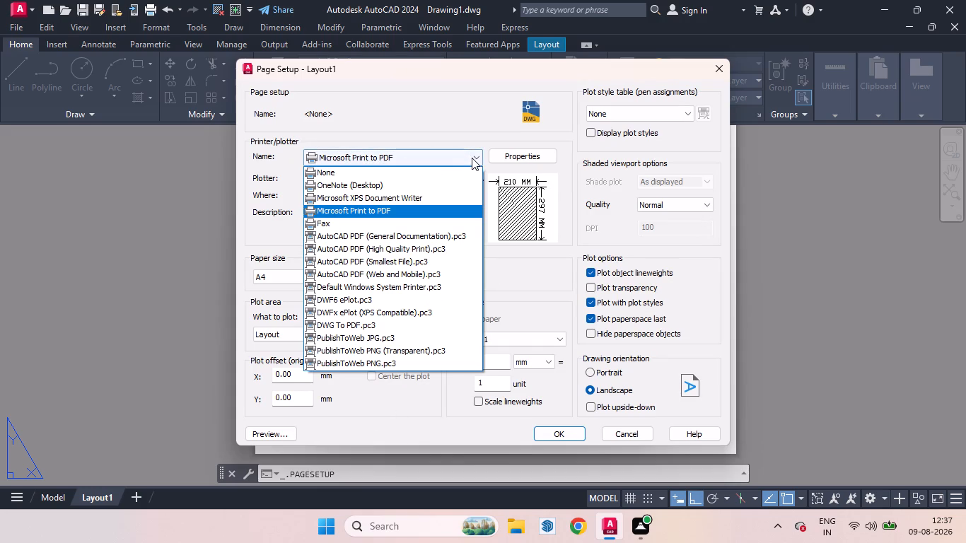
click(345, 325)
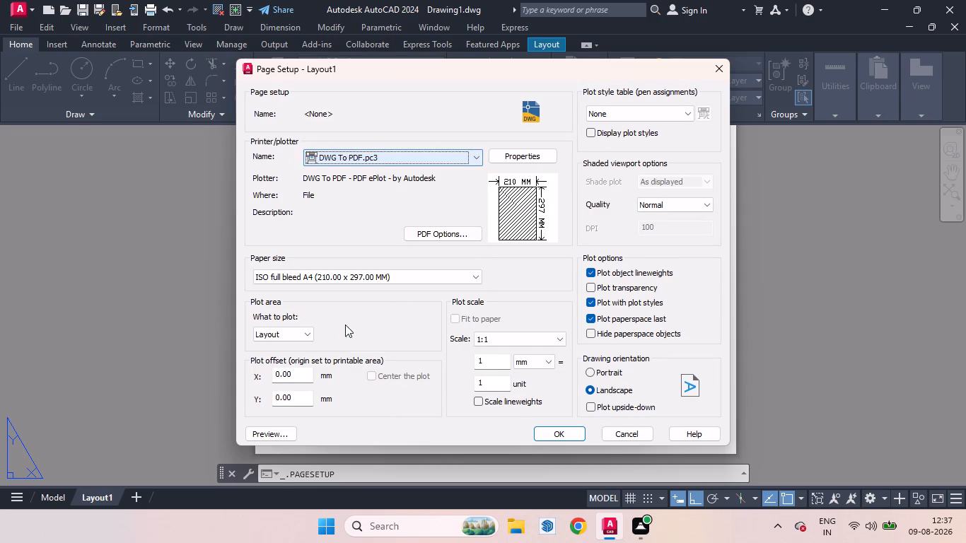
click(475, 279)
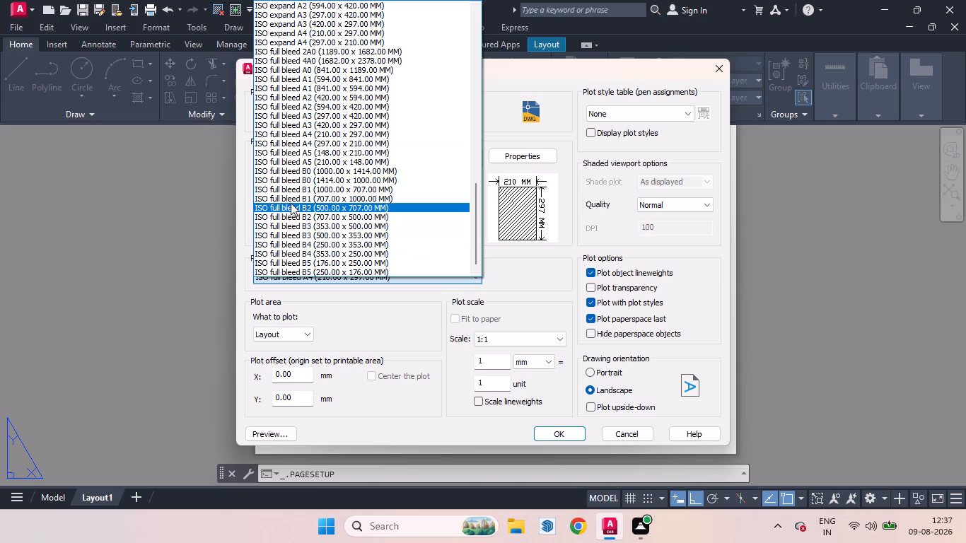
click(297, 122)
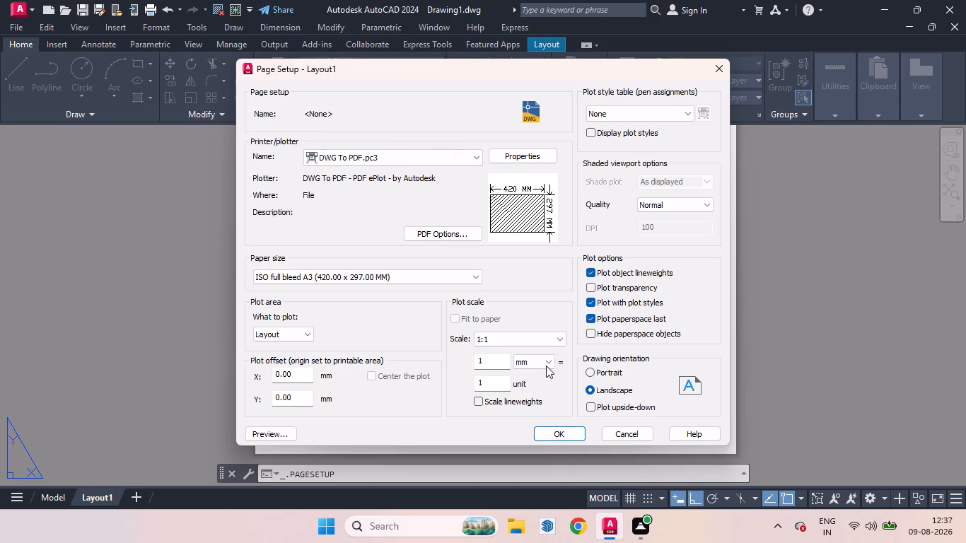
Set Layout1's plot scale units to inches, assign the acad.ctb plot style table, and accept the page setup.
click(548, 360)
click(538, 372)
click(682, 110)
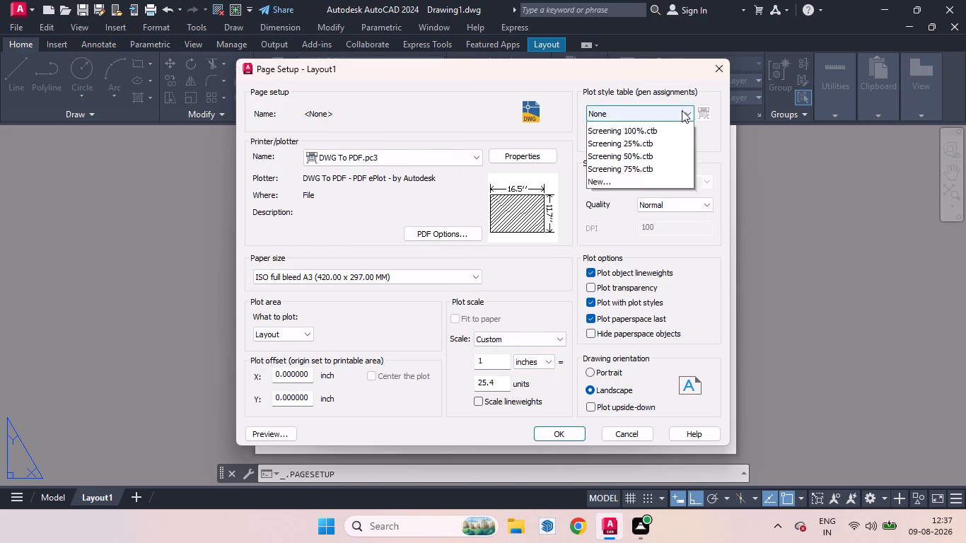
click(627, 144)
click(558, 436)
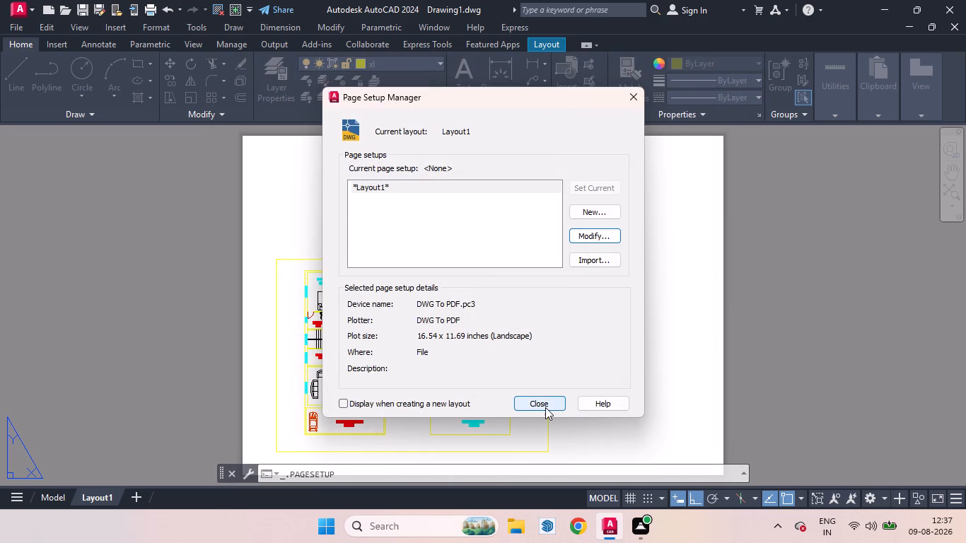
Preview Layout1's plot from its page setup to check the plans on the sheet, and close the Page Setup Manager.
click(592, 236)
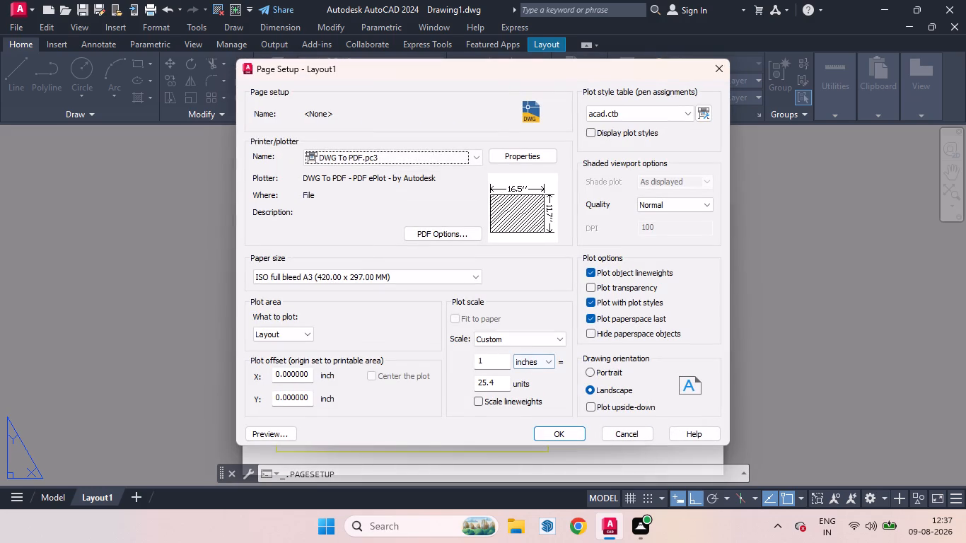
click(272, 431)
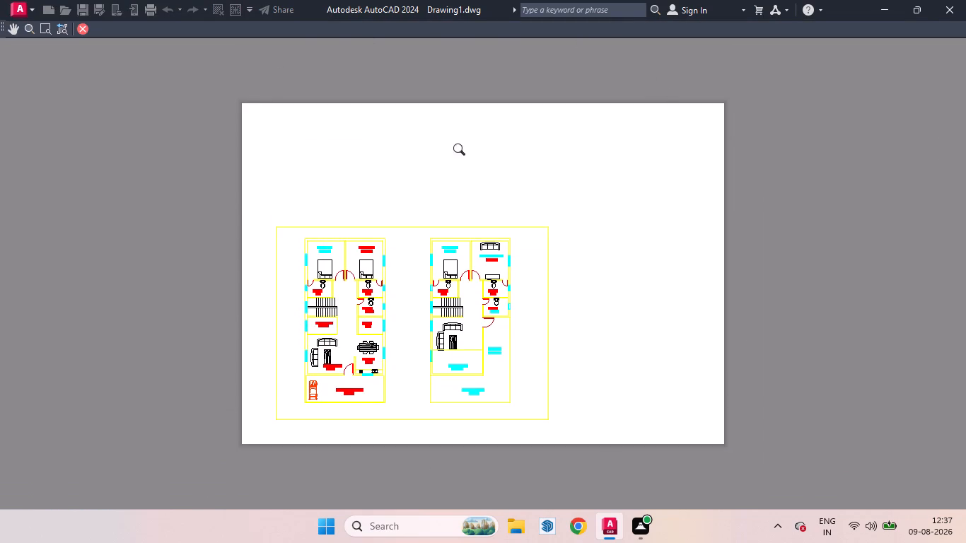
scroll(307, 359, up, 2)
scroll(315, 358, down, 2)
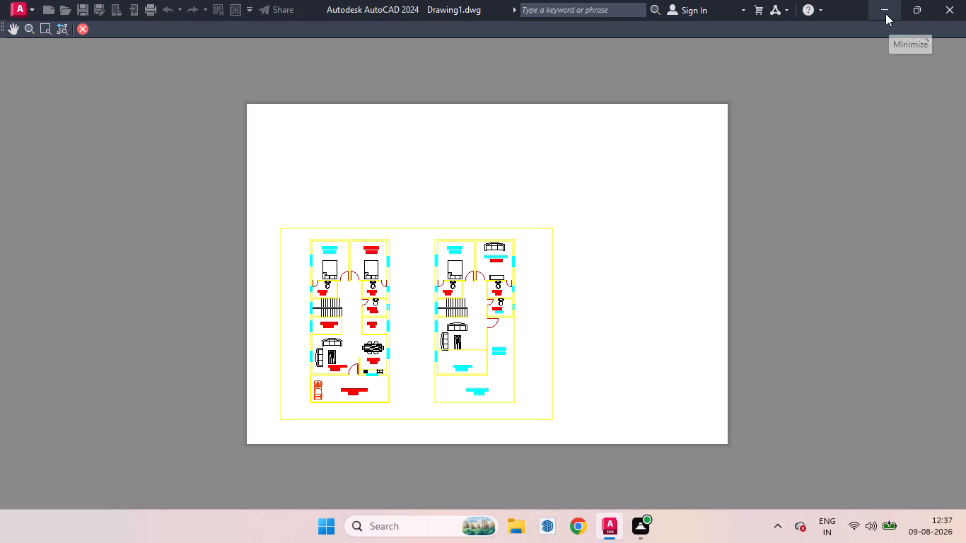
click(80, 26)
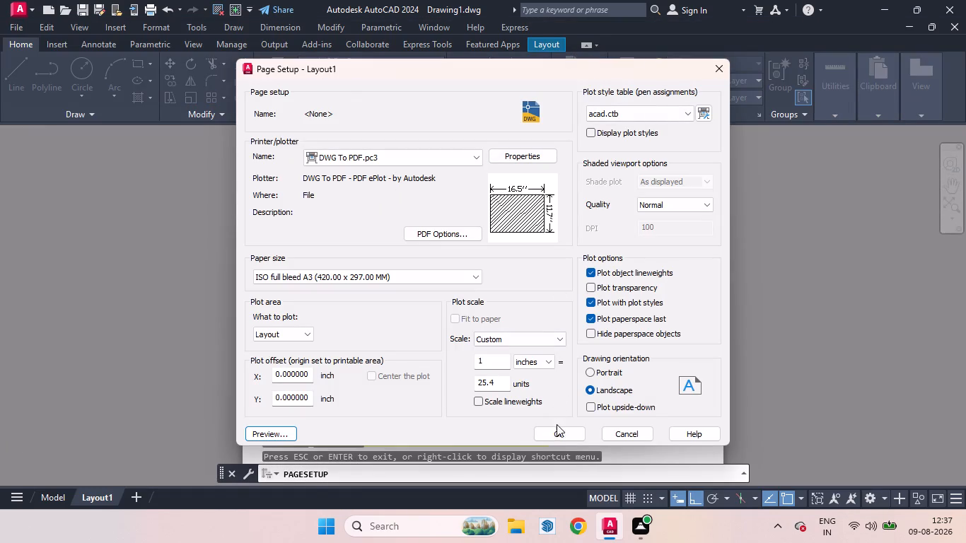
click(718, 64)
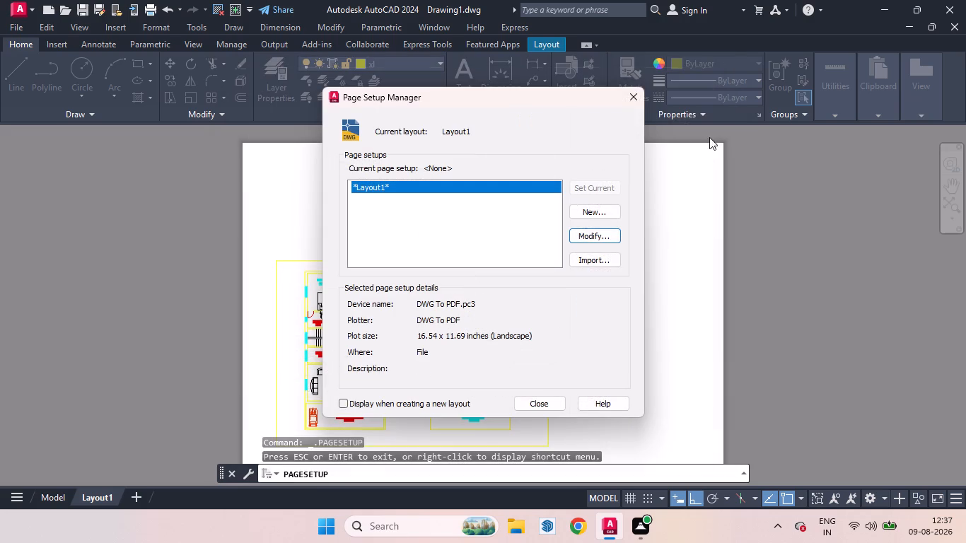
click(528, 404)
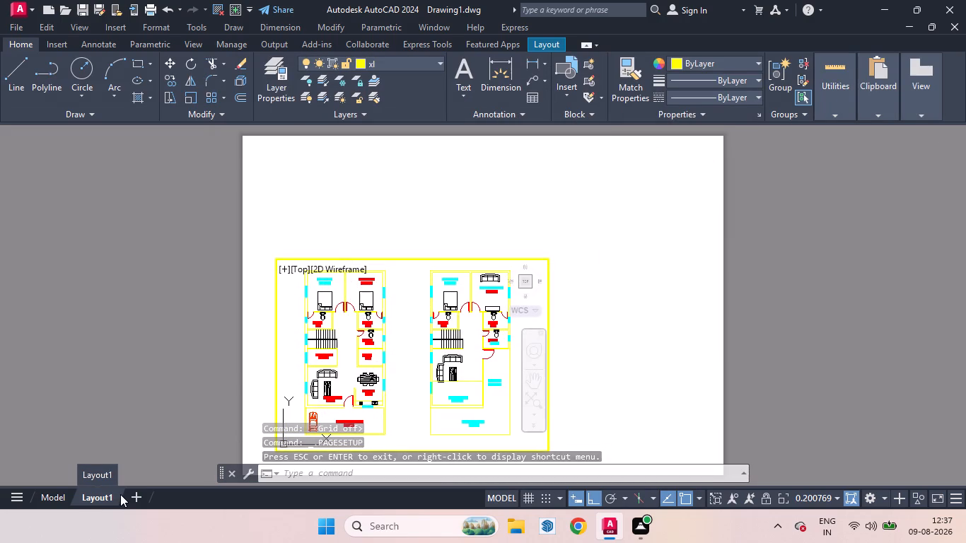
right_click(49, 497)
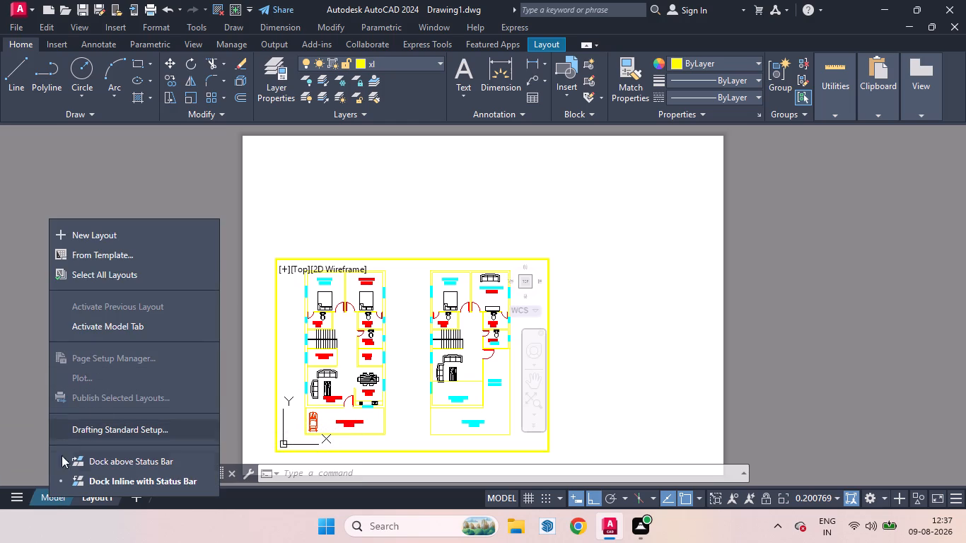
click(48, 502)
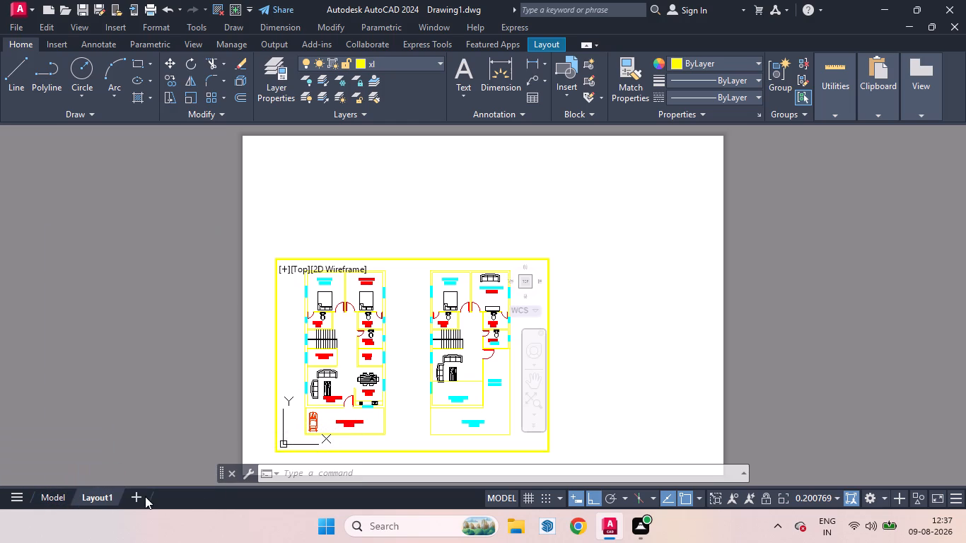
Add a new layout sheet after Layout1.
click(136, 501)
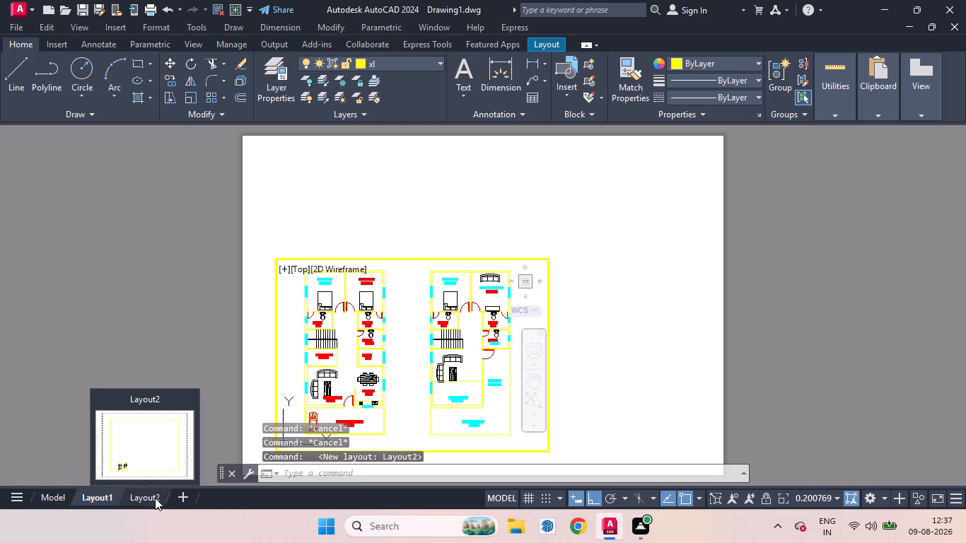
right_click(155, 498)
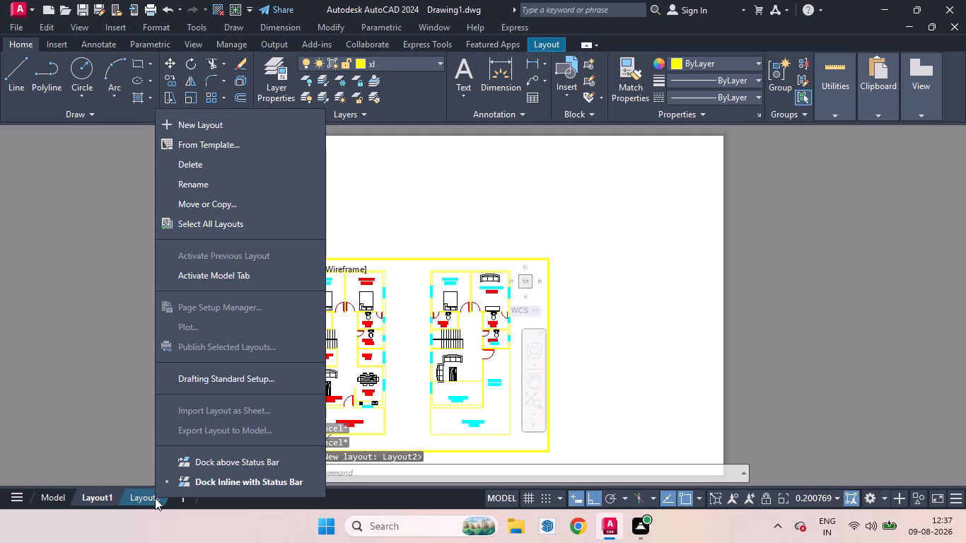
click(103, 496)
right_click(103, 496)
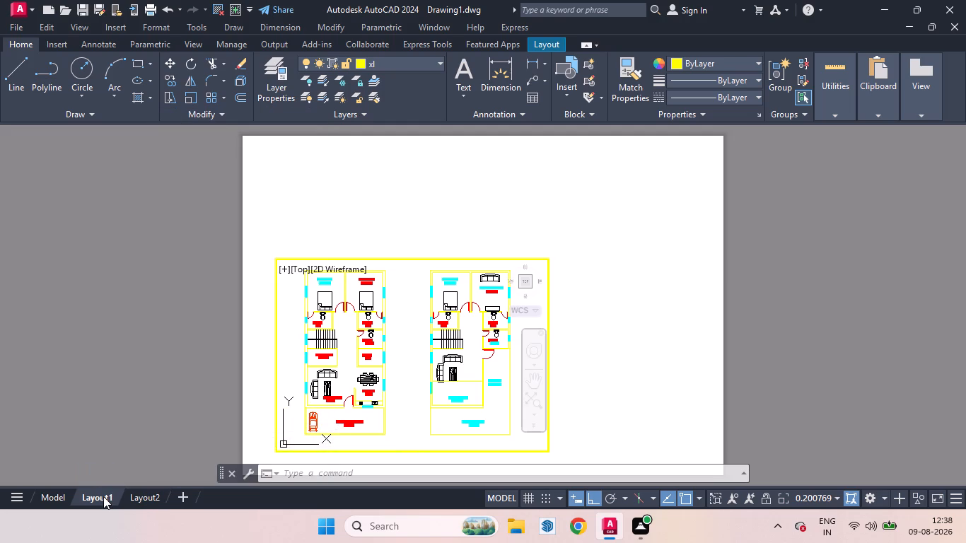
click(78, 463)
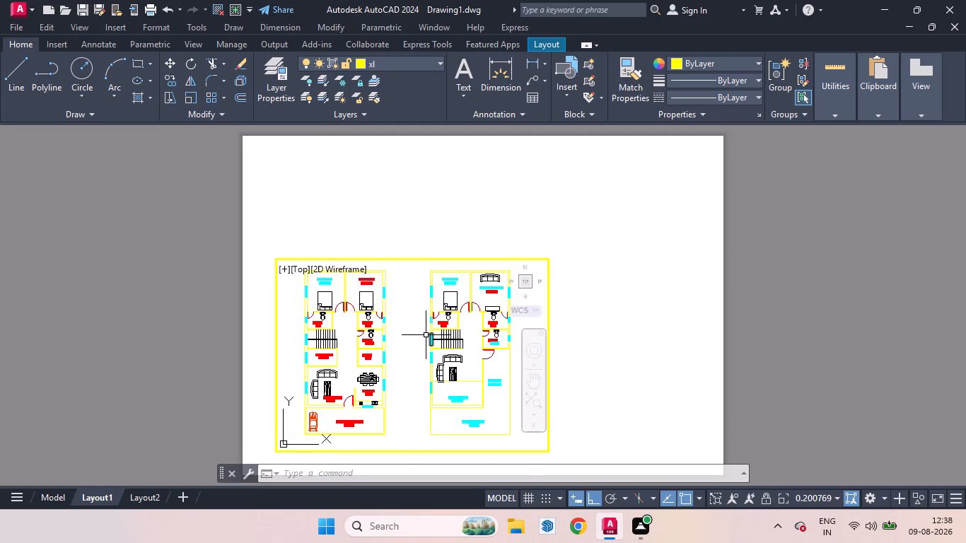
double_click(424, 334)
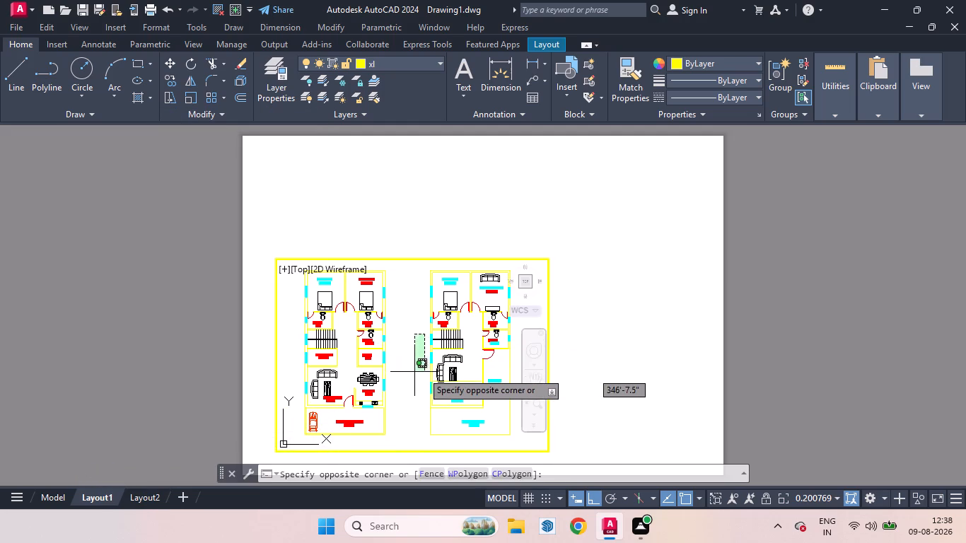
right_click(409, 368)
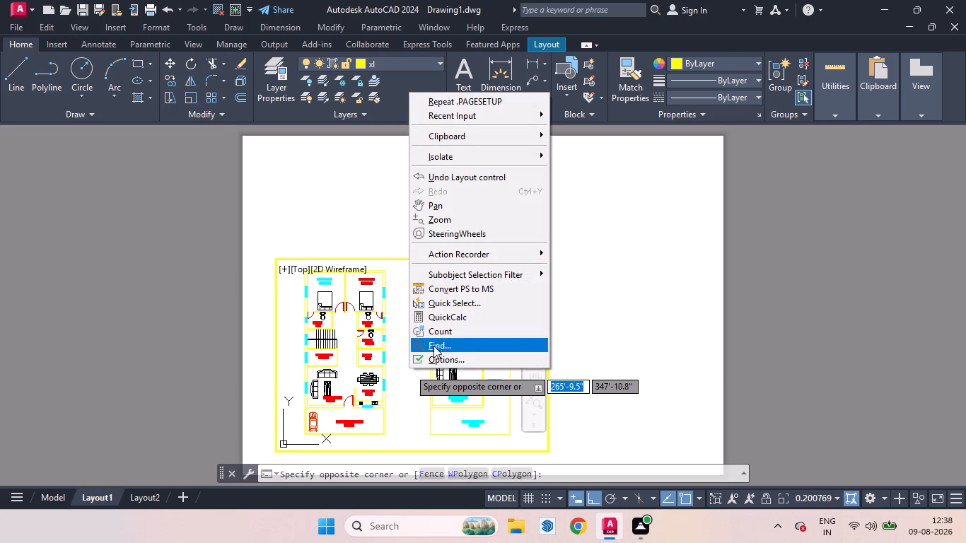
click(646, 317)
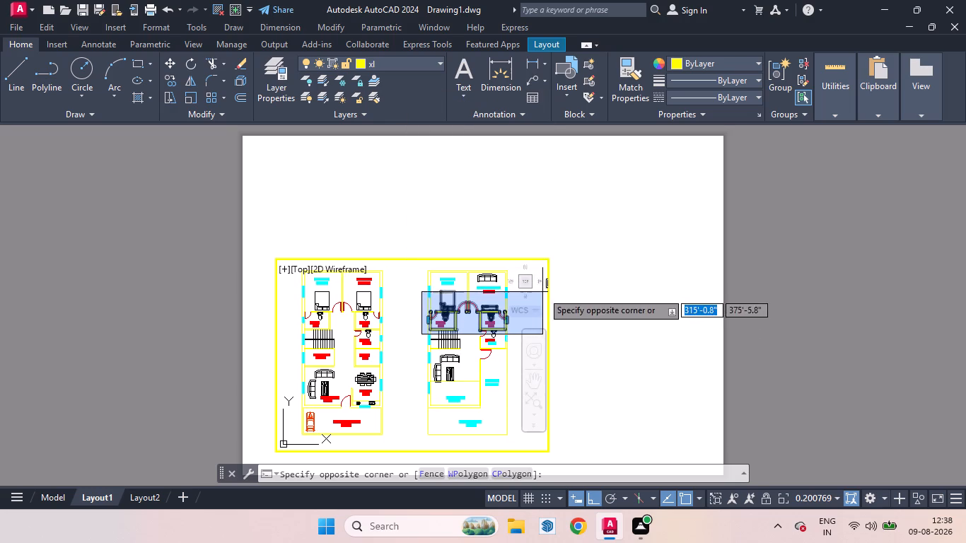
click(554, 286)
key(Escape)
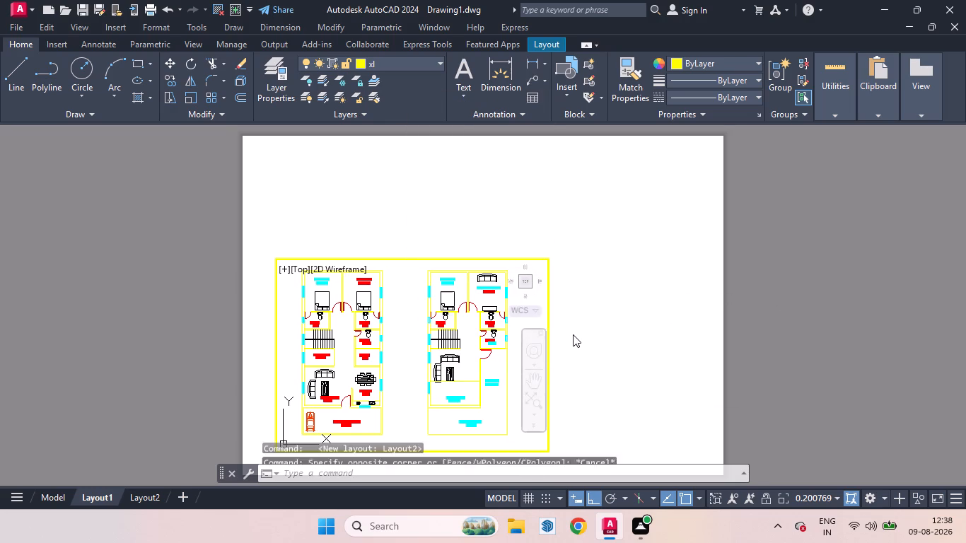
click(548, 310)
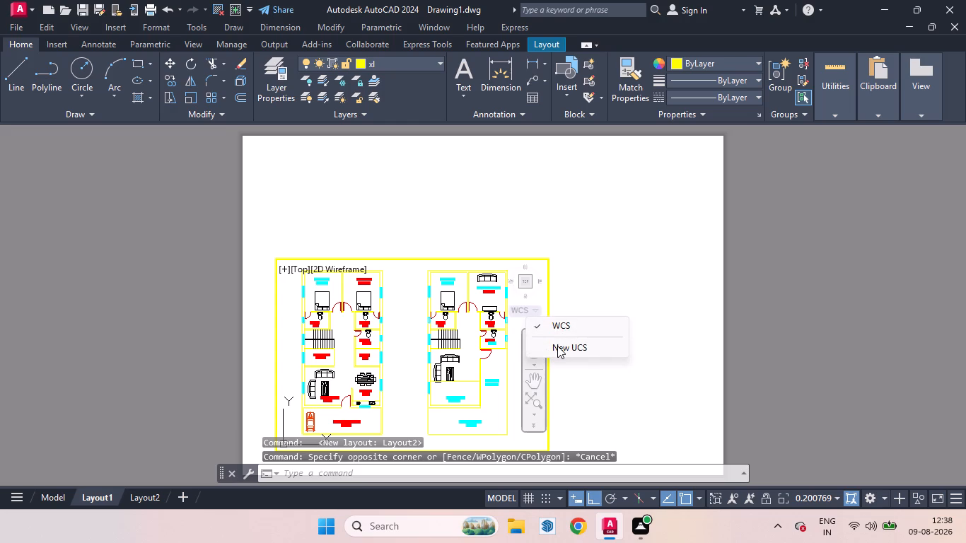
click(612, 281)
Switch to the Layout2 sheet.
click(157, 501)
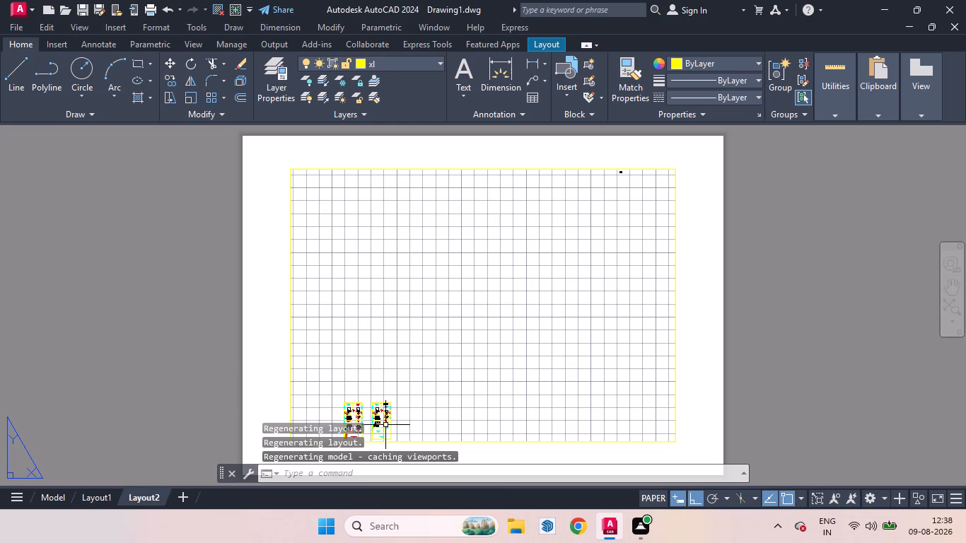
Delete the default viewport from the Layout2 sheet.
click(291, 385)
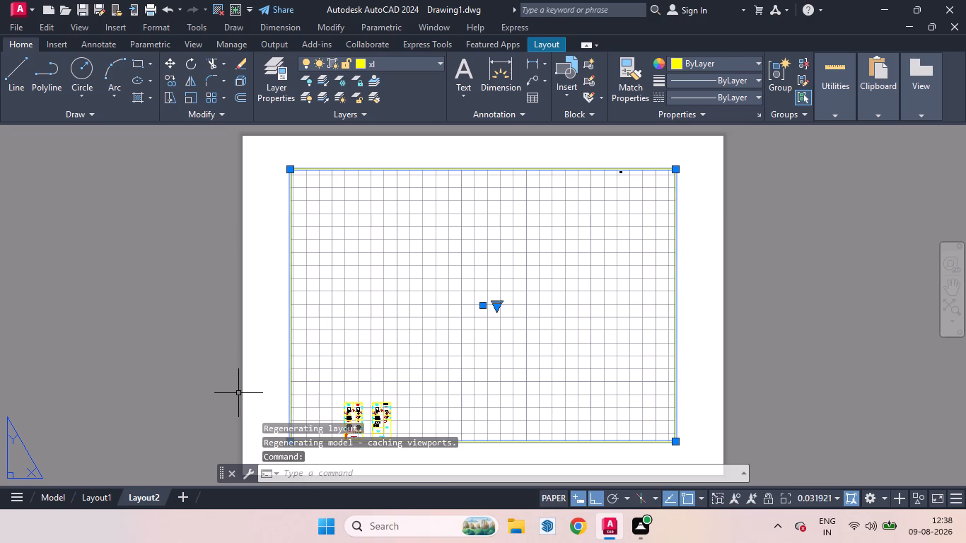
key(Delete)
Modify Layout2's page setup to plot with DWG To PDF.pc3 on ISO full bleed A3 (420.00 x 297.00 MM) paper.
scroll(243, 389, down, 2)
scroll(247, 390, up, 1)
middle_drag(269, 409, 301, 368)
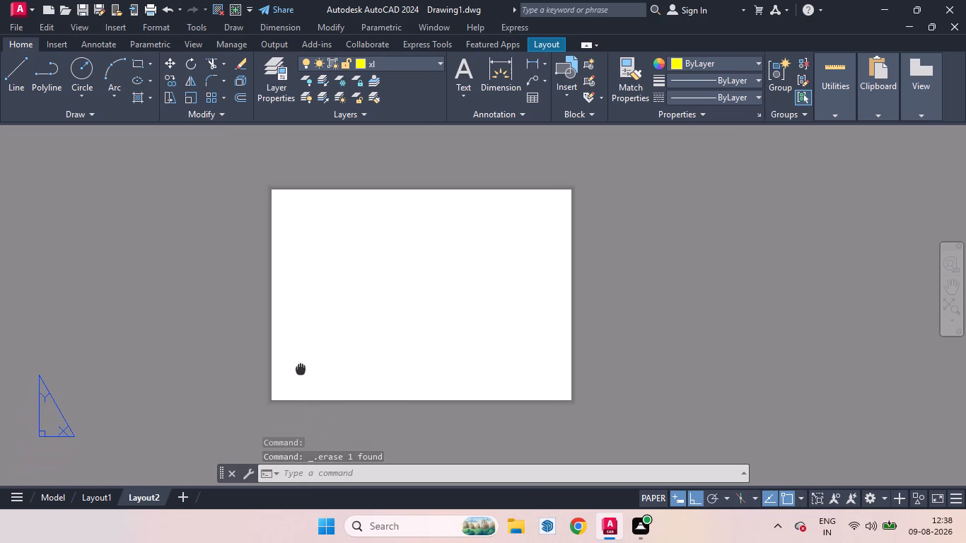
middle_drag(301, 368, 301, 368)
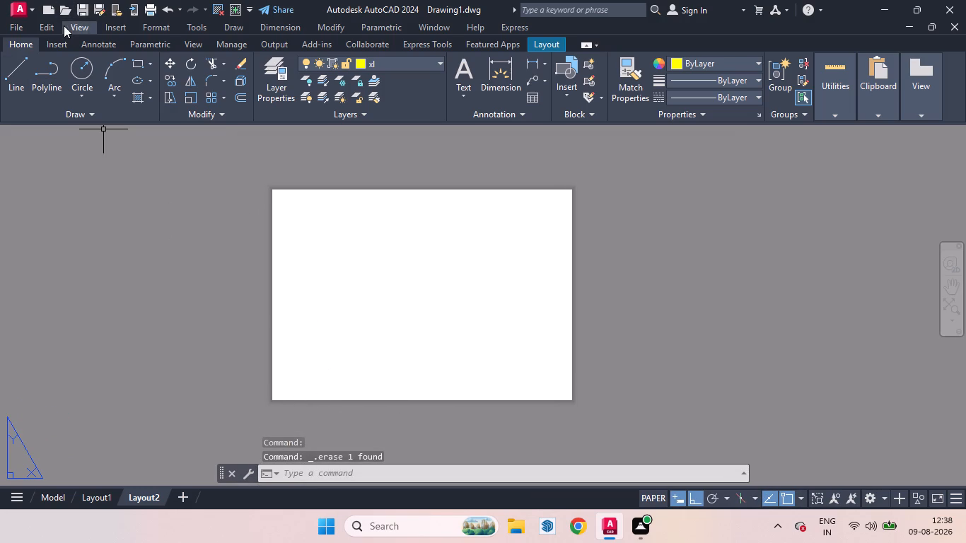
right_click(150, 503)
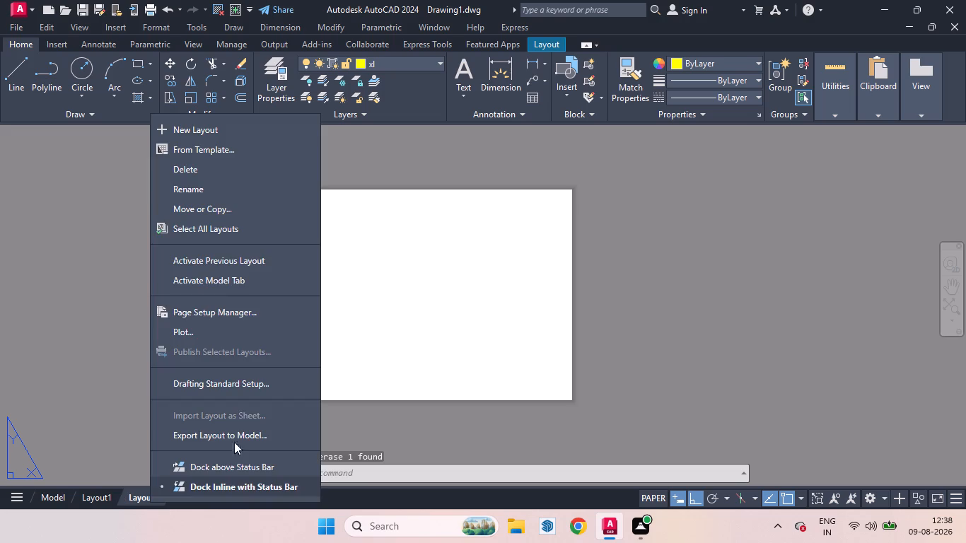
click(206, 313)
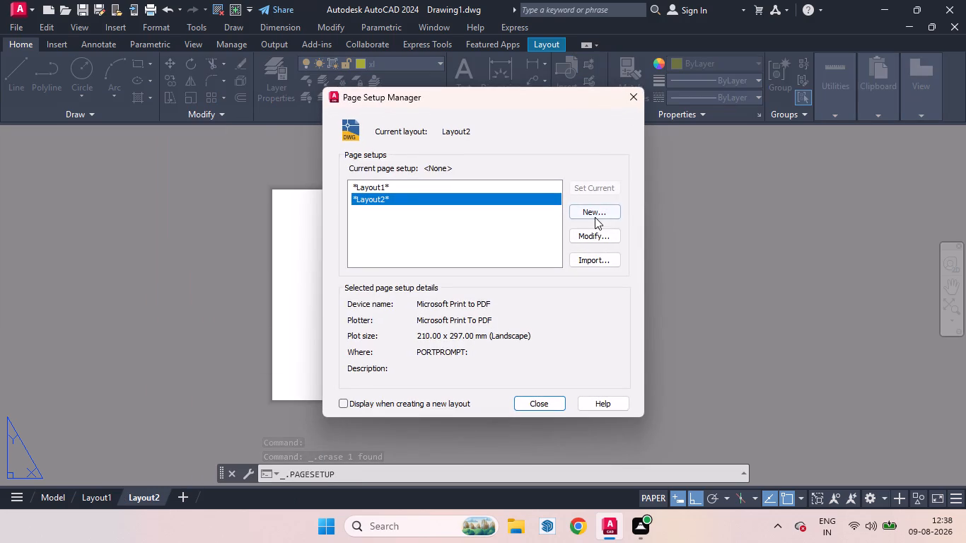
click(597, 235)
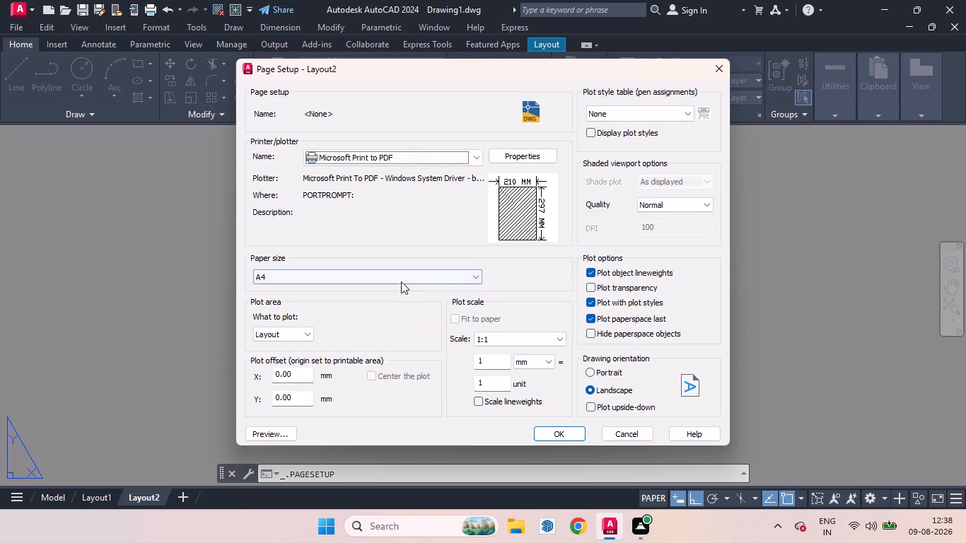
click(472, 156)
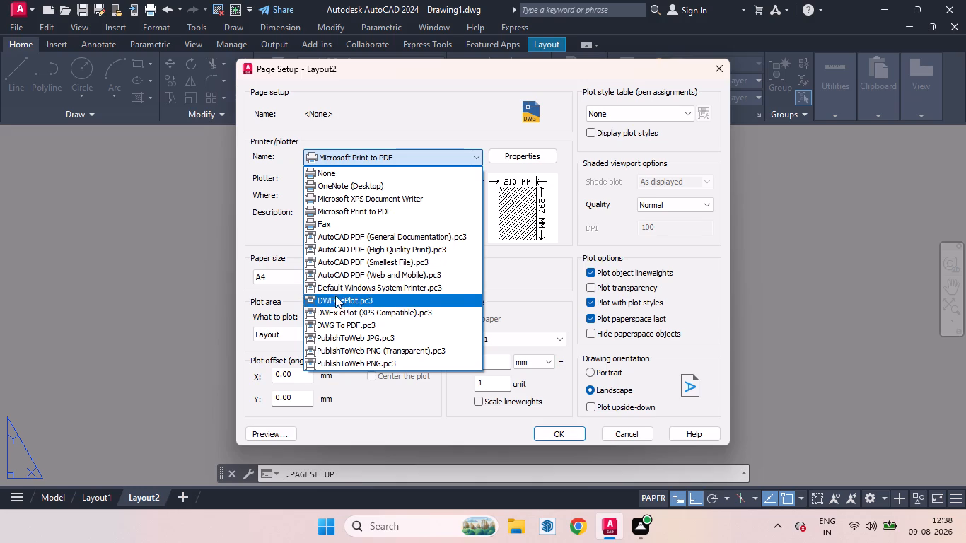
click(334, 321)
click(471, 276)
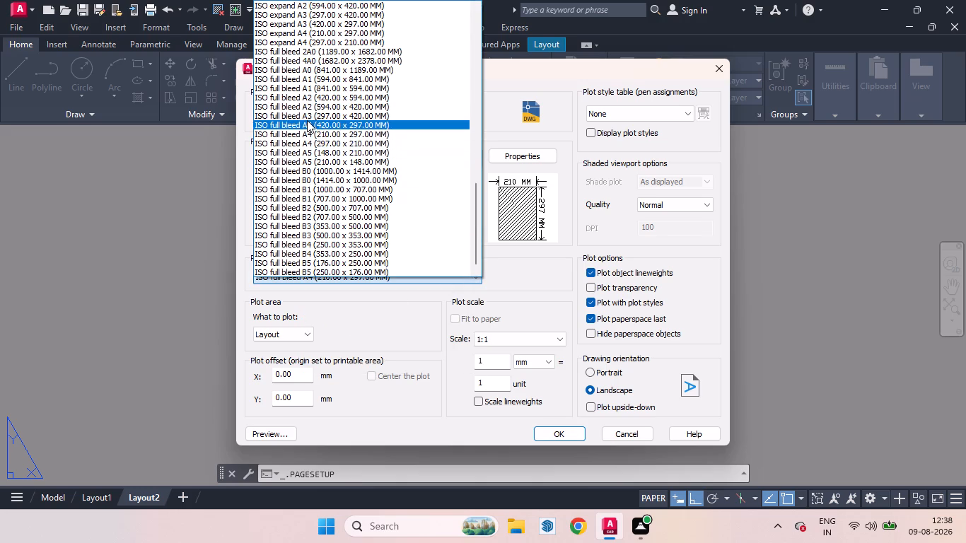
click(307, 120)
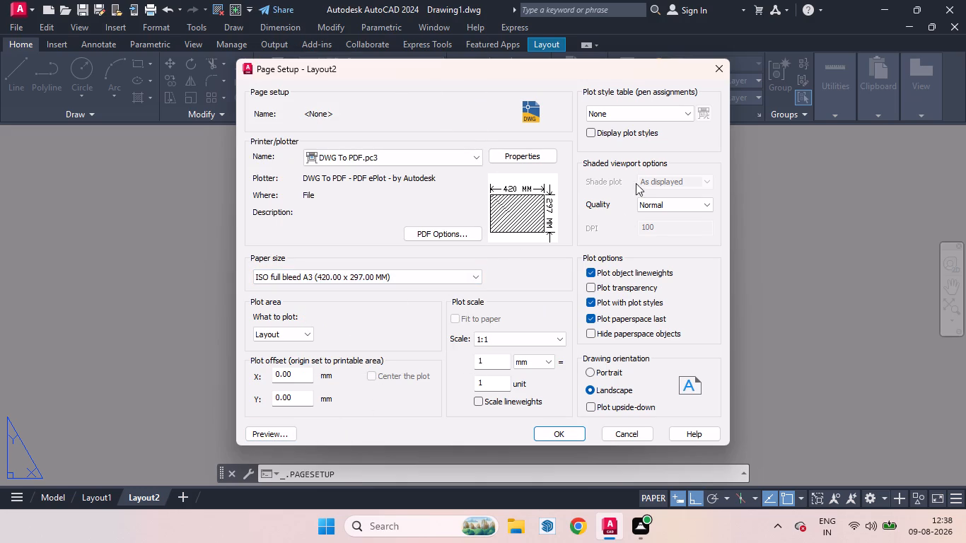
Assign the acad.ctb plot style table, set the plot scale units to inches, accept Layout2's page setup and close the Page Setup Manager.
click(681, 108)
click(646, 141)
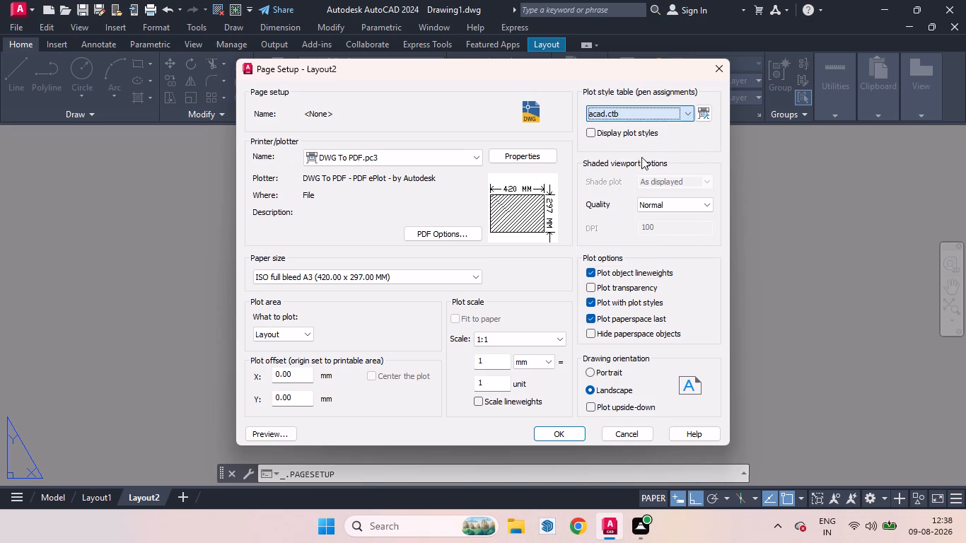
click(552, 363)
click(528, 375)
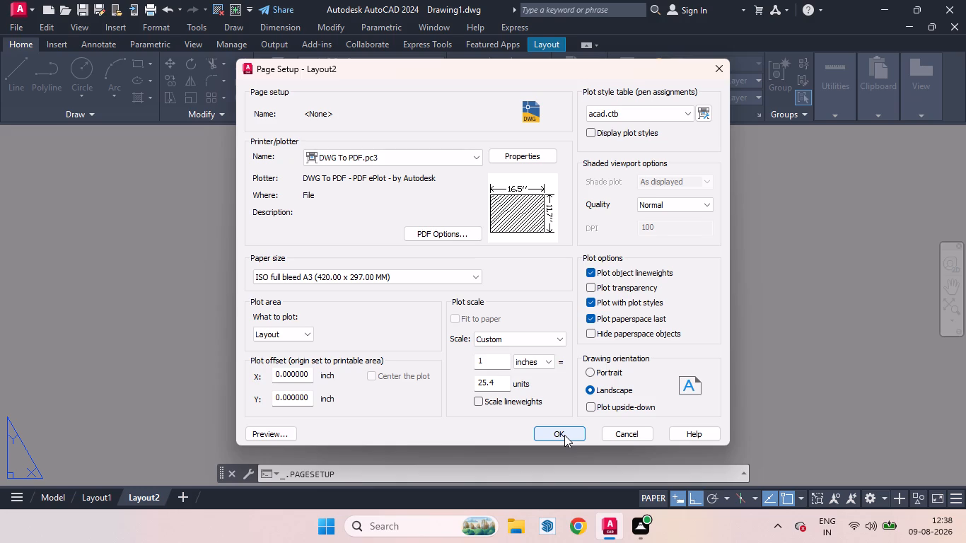
click(564, 435)
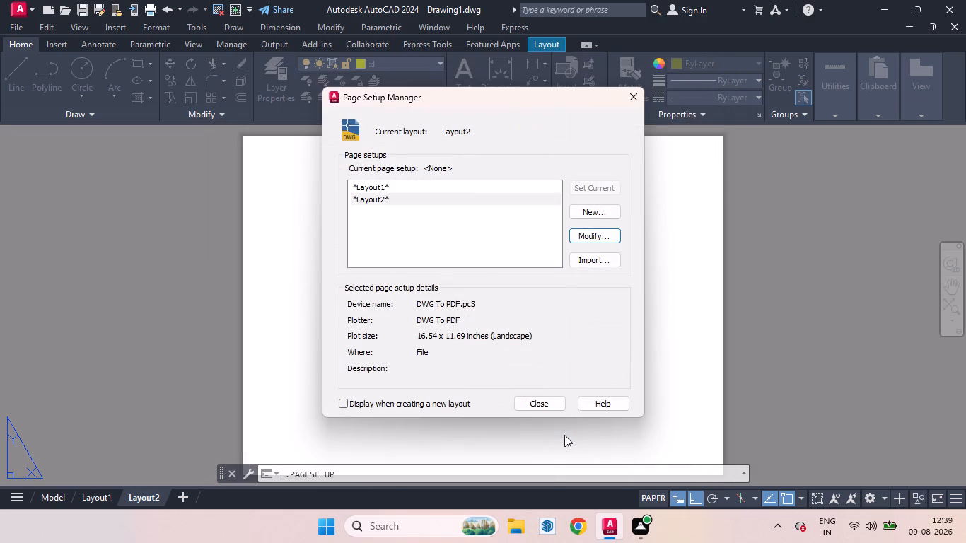
click(533, 402)
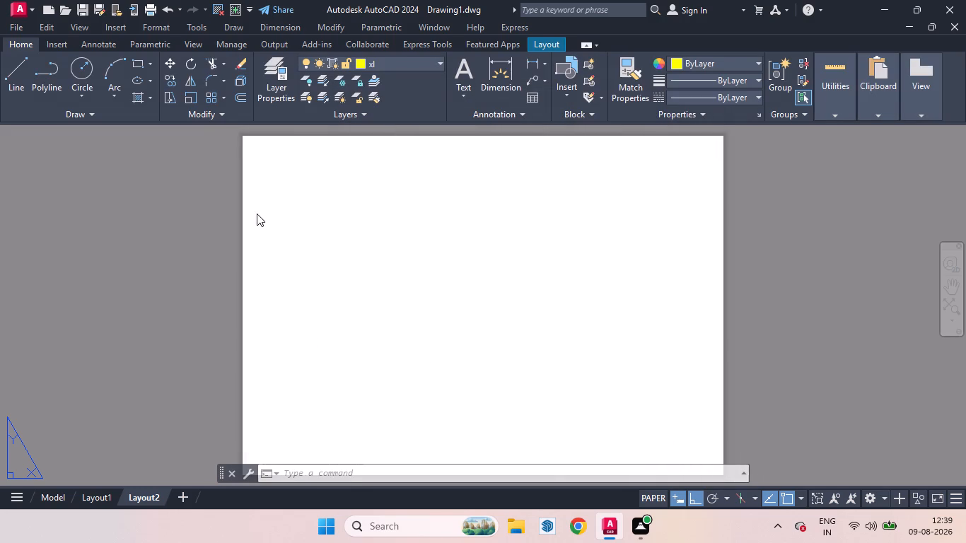
Create a rectangular viewport on Layout2 spanning the whole sheet, from just inside its upper-left corner to just inside its lower-right corner.
click(537, 45)
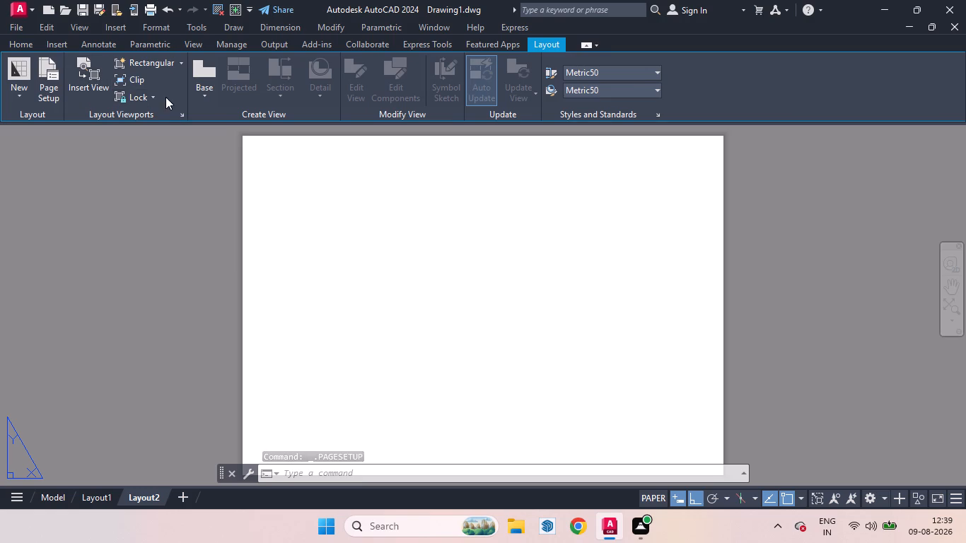
click(156, 61)
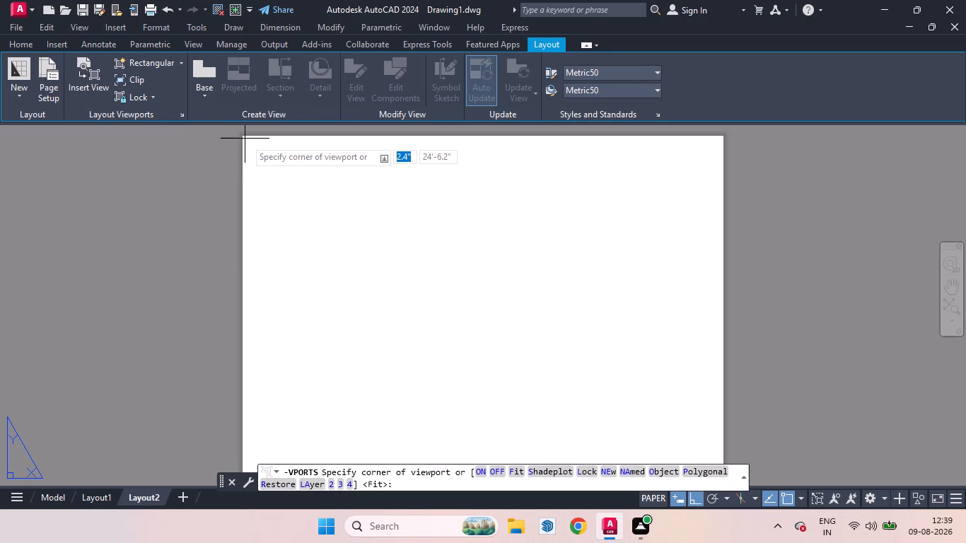
click(245, 139)
scroll(388, 245, down, 1)
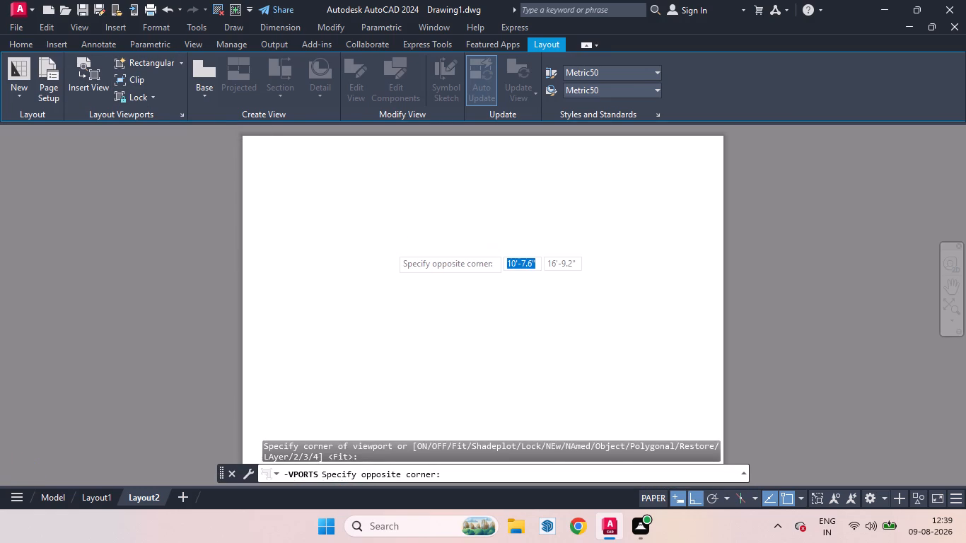
scroll(597, 386, up, 1)
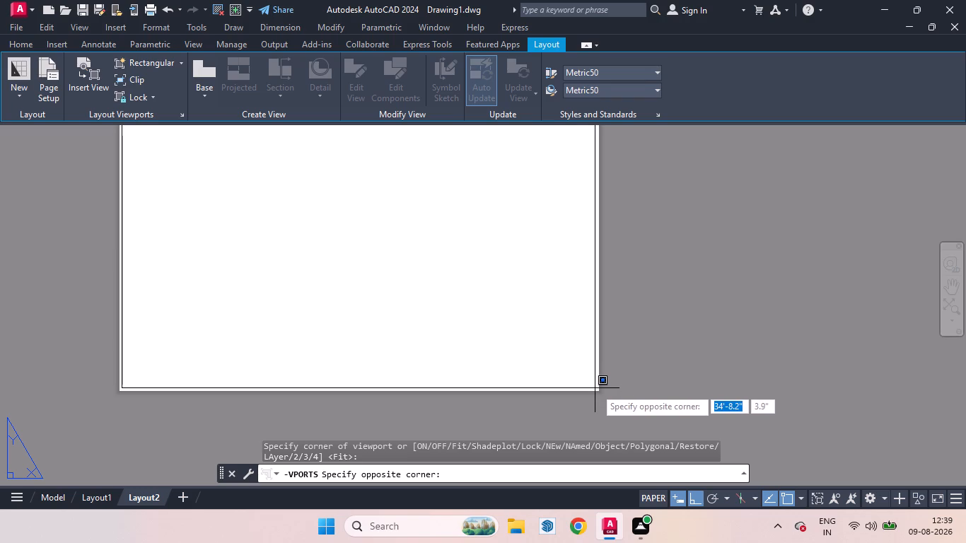
scroll(597, 387, up, 2)
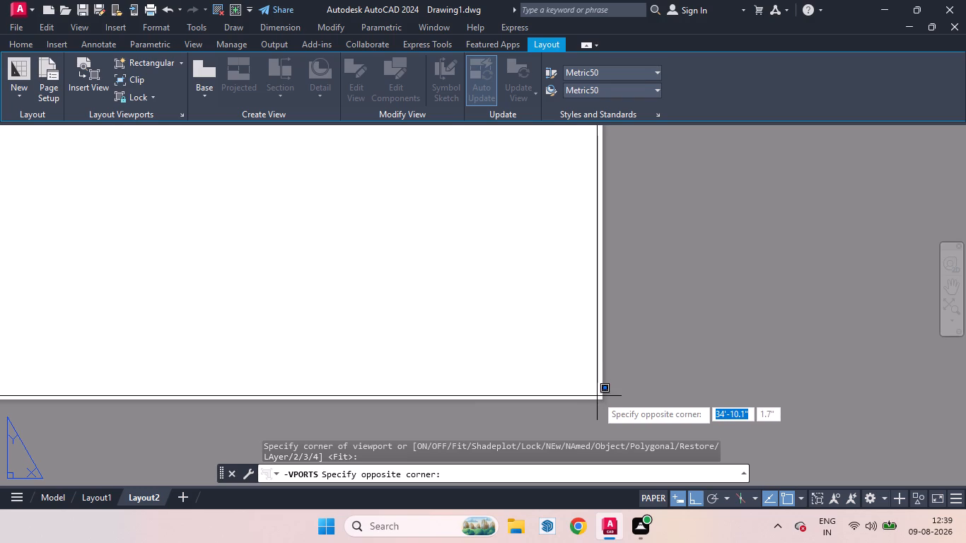
click(598, 396)
Activate the new viewport and frame the ground and first floor plans, enlarged, near its centre.
scroll(657, 397, down, 3)
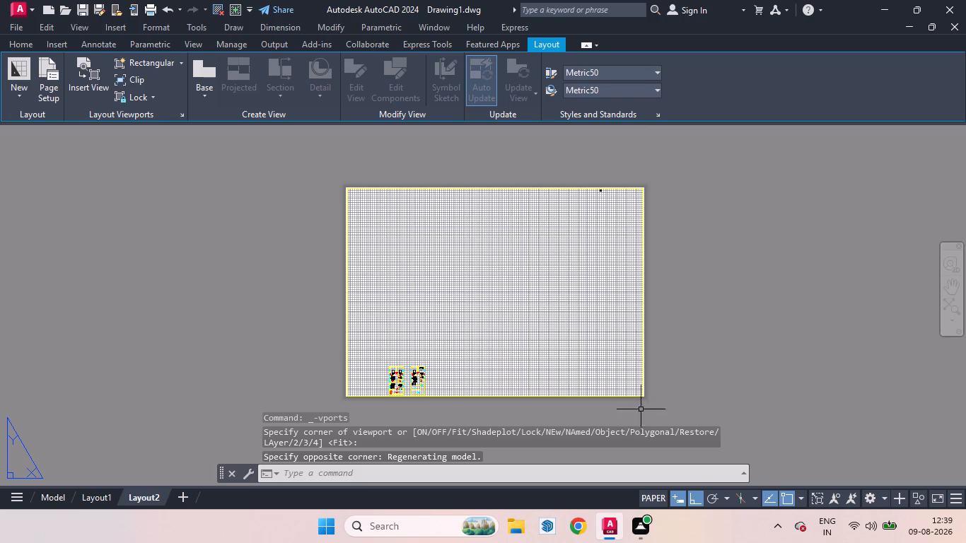
double_click(509, 355)
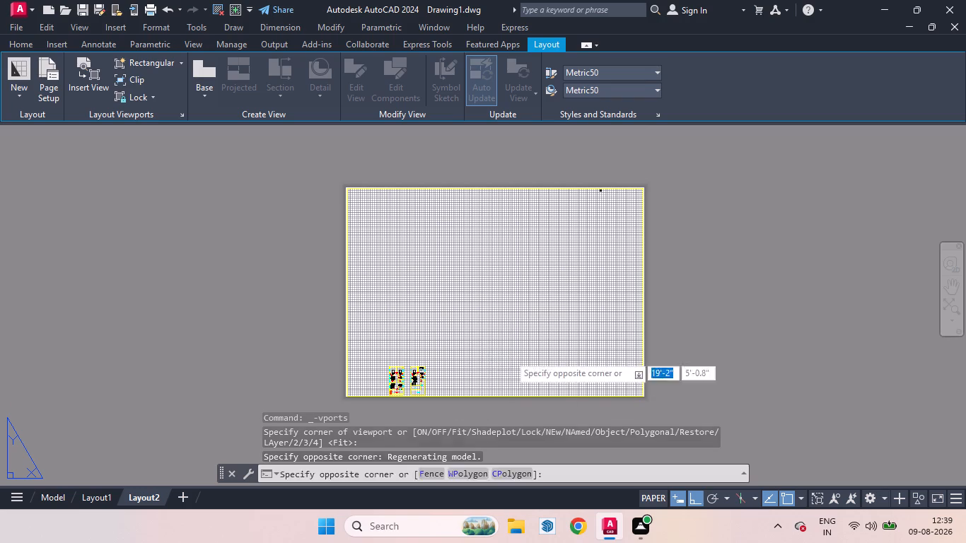
middle_drag(463, 358, 499, 300)
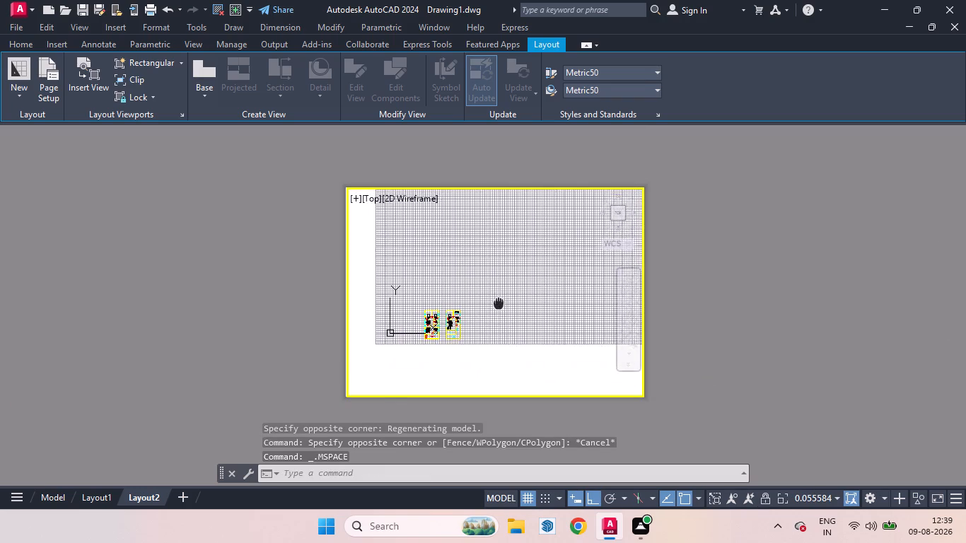
middle_drag(499, 300, 524, 275)
scroll(496, 294, up, 2)
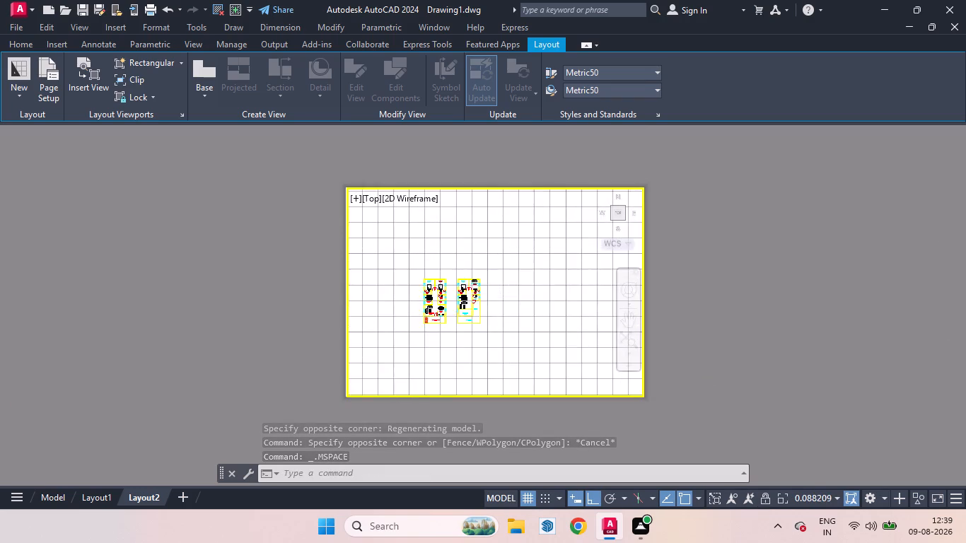
middle_drag(477, 297, 535, 302)
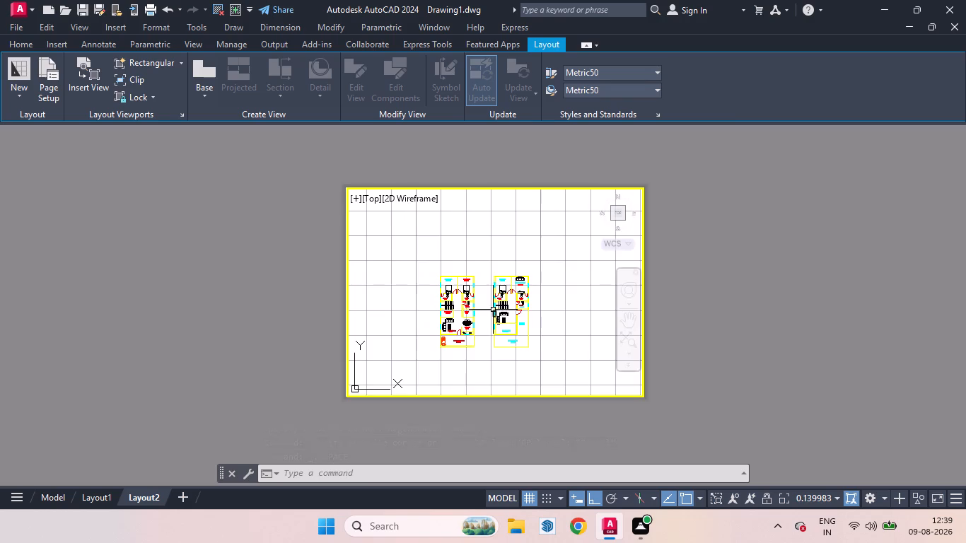
scroll(494, 309, up, 1)
scroll(501, 308, down, 1)
middle_drag(502, 308, 507, 286)
scroll(495, 293, up, 1)
Try the viewport scales 1:4, 1:1 and 1:2 on the floor plans, and settle on 1:4.
click(834, 494)
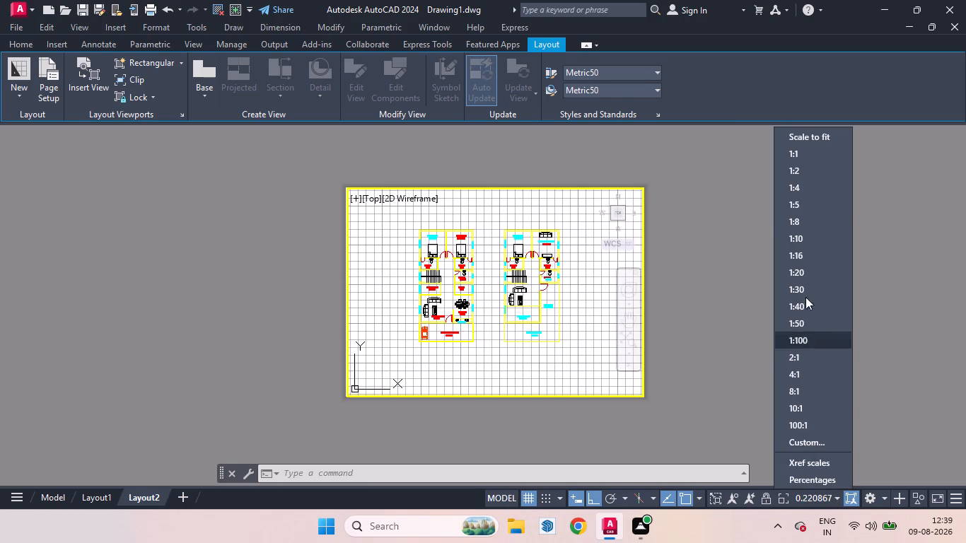
click(795, 187)
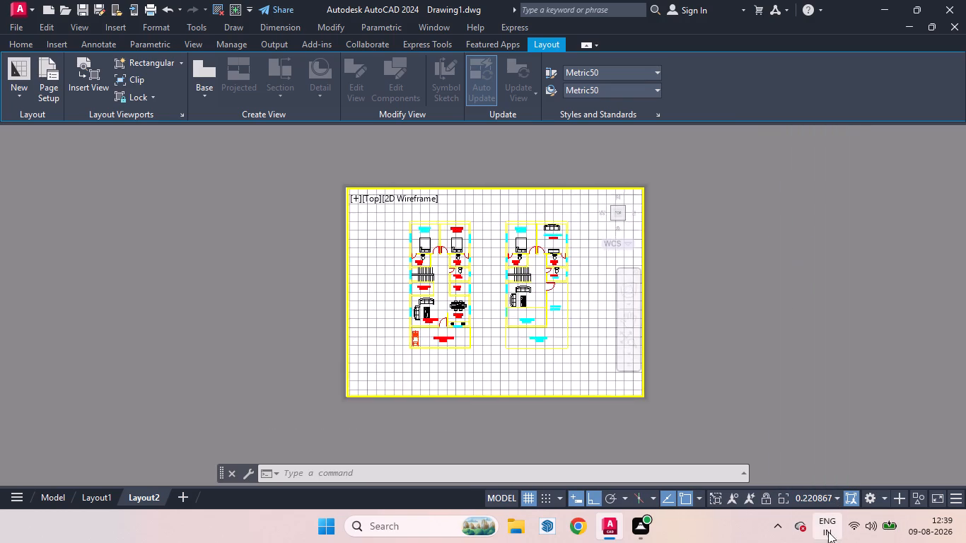
click(839, 497)
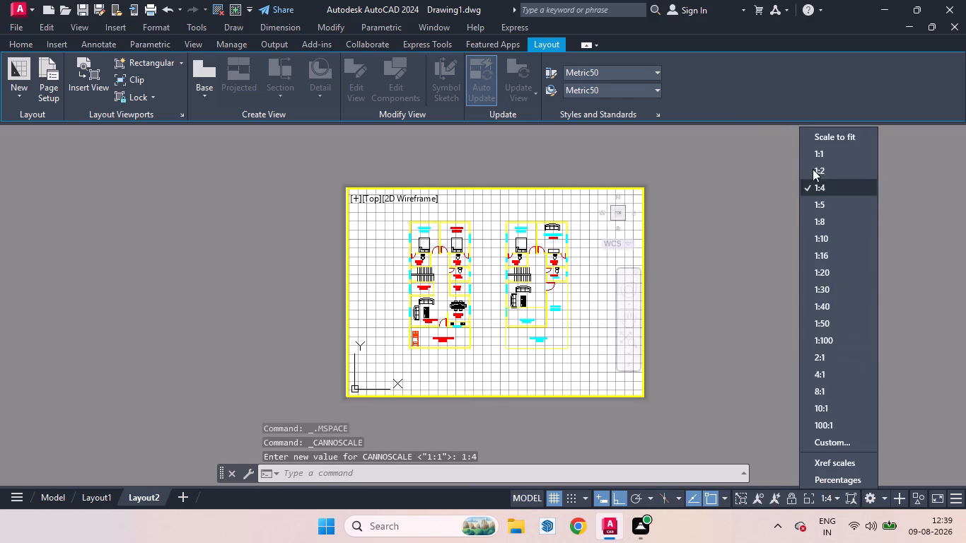
click(811, 152)
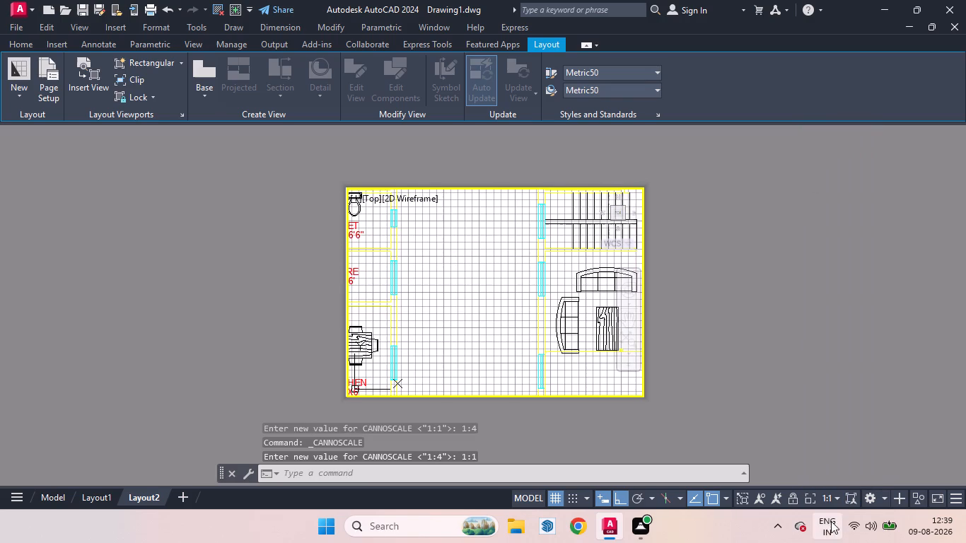
click(839, 501)
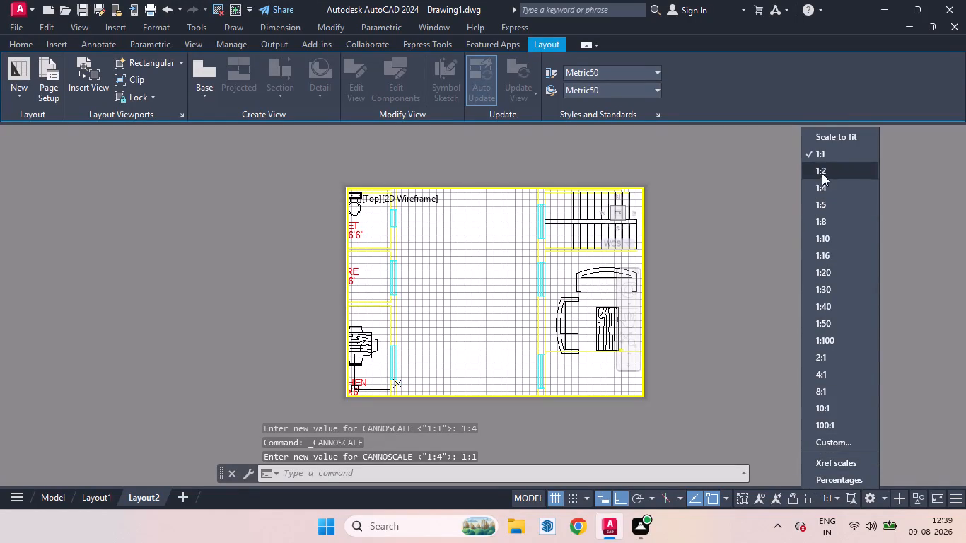
click(822, 173)
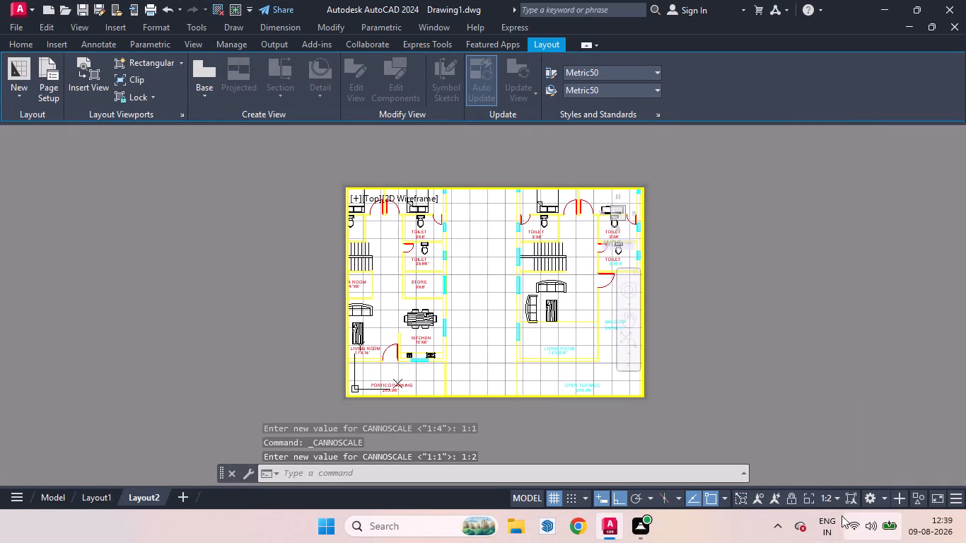
click(839, 500)
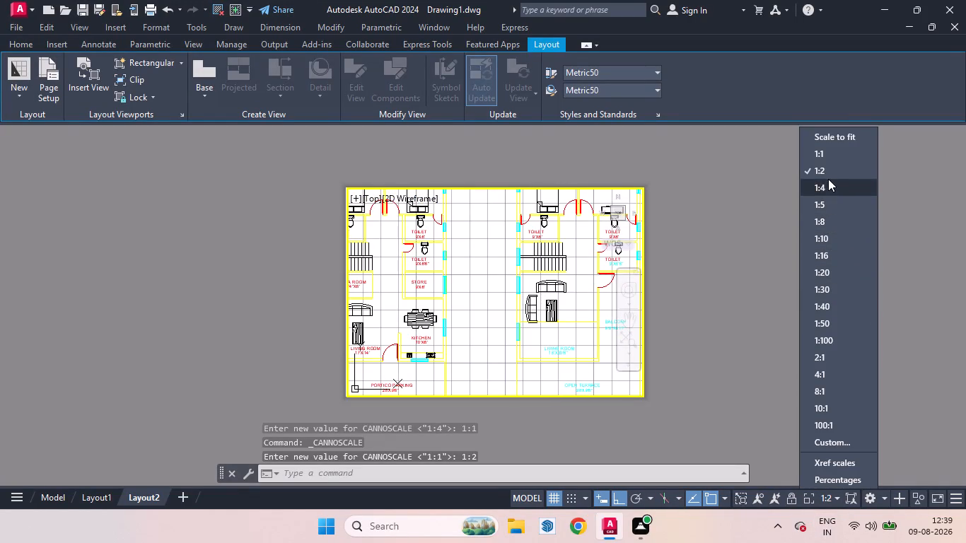
click(828, 179)
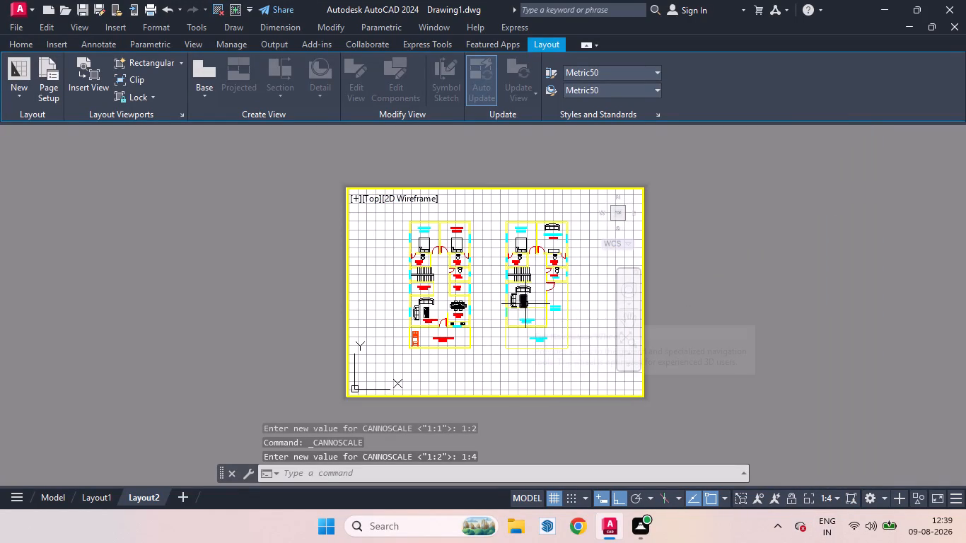
Turn off the grid display in the active viewport.
click(558, 498)
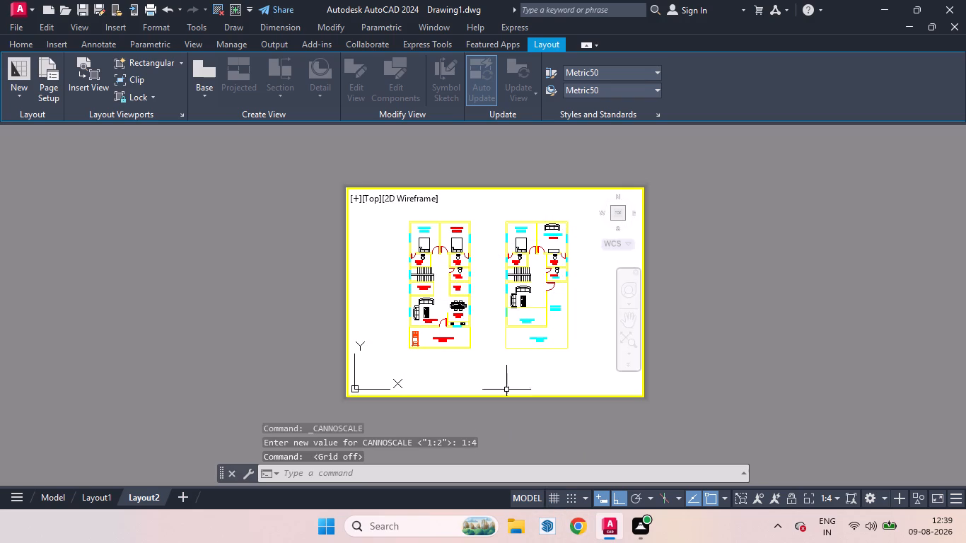
Re-centre the ground and first floor plans within the Layout2 viewport, trying a larger magnification around them.
middle_drag(472, 259, 489, 272)
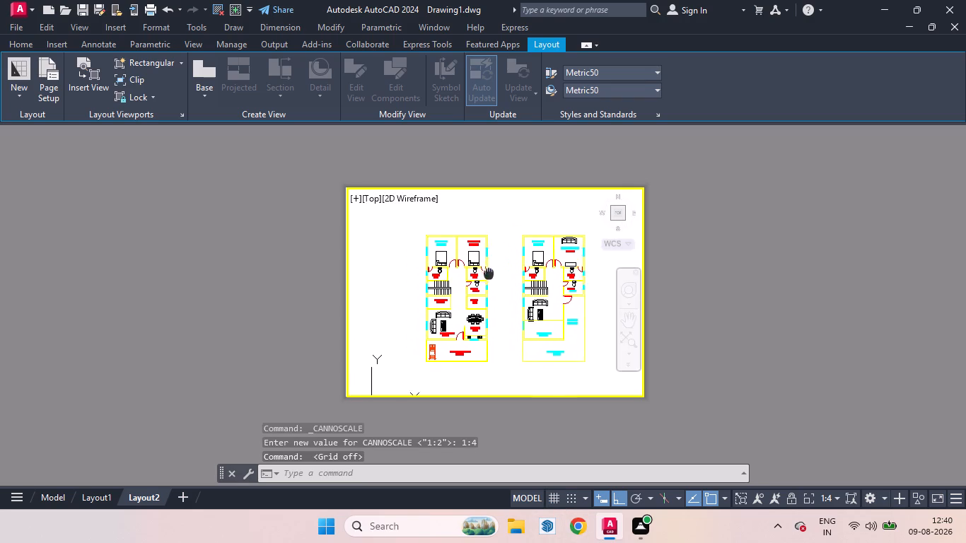
middle_drag(489, 272, 481, 257)
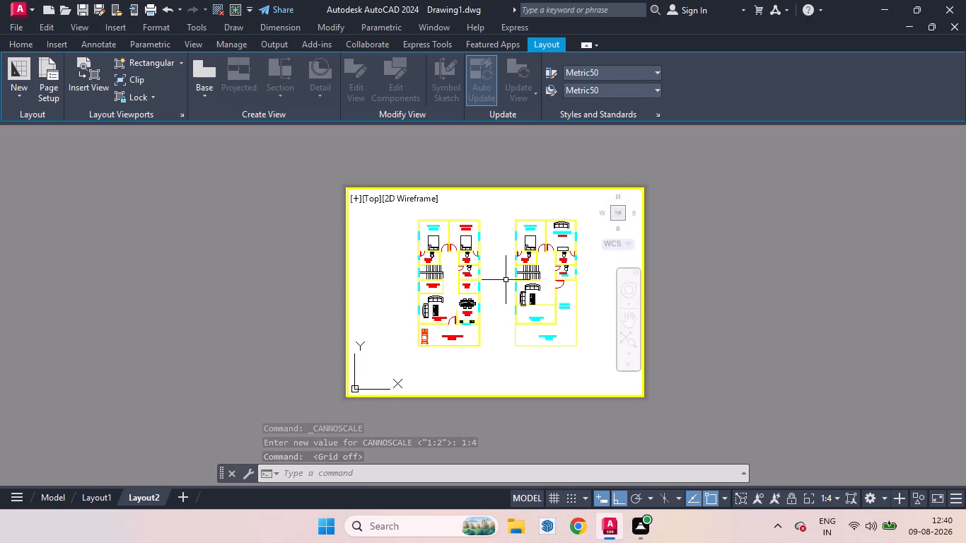
scroll(513, 258, up, 1)
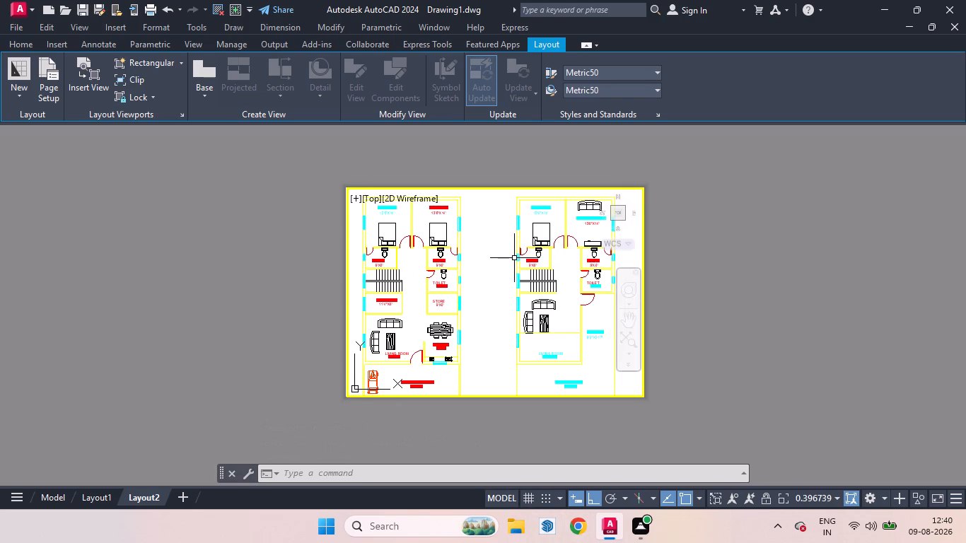
scroll(514, 259, down, 1)
middle_click(490, 260)
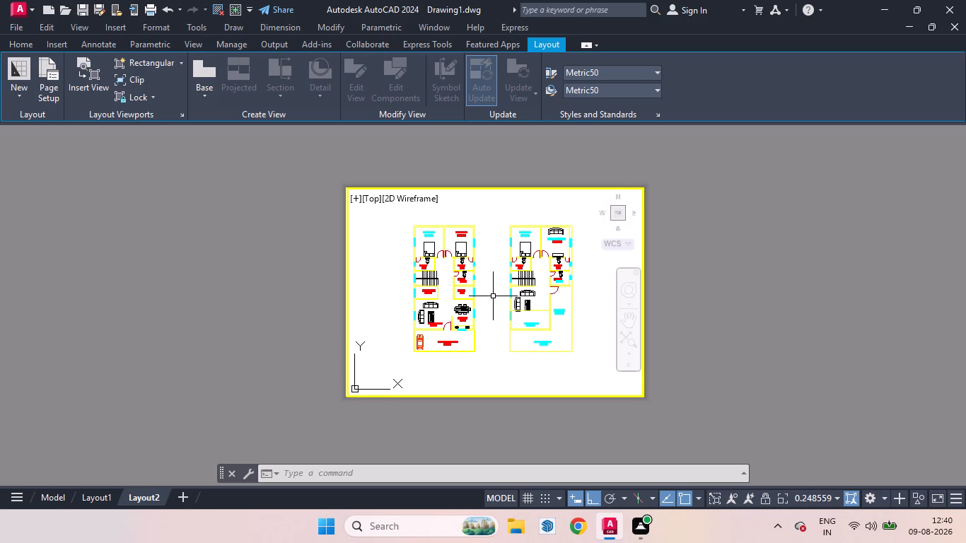
middle_click(493, 296)
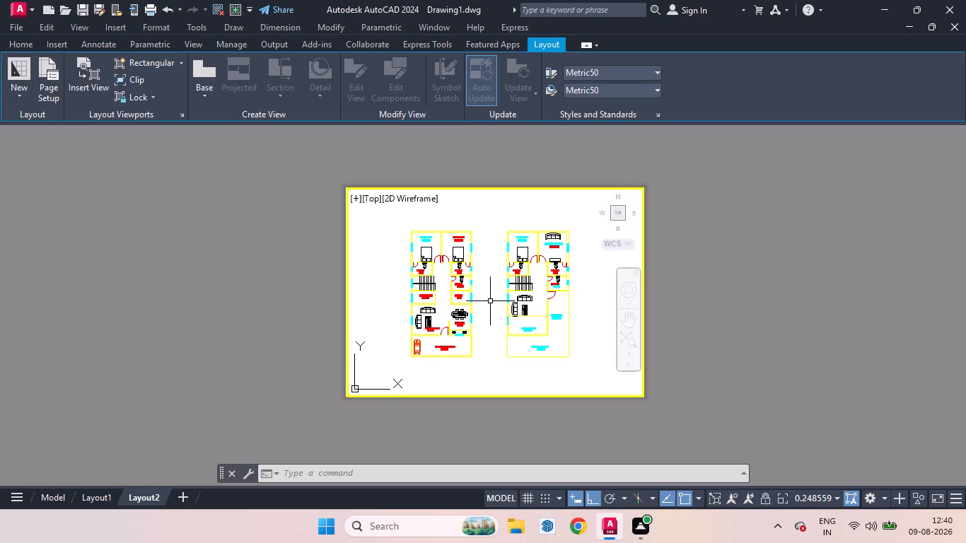
scroll(490, 301, up, 1)
scroll(490, 301, down, 1)
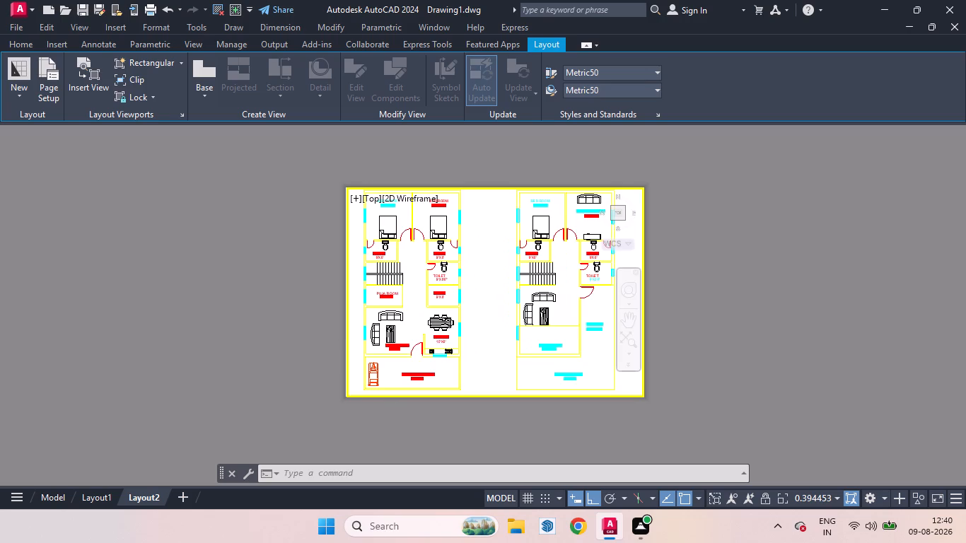
middle_click(490, 301)
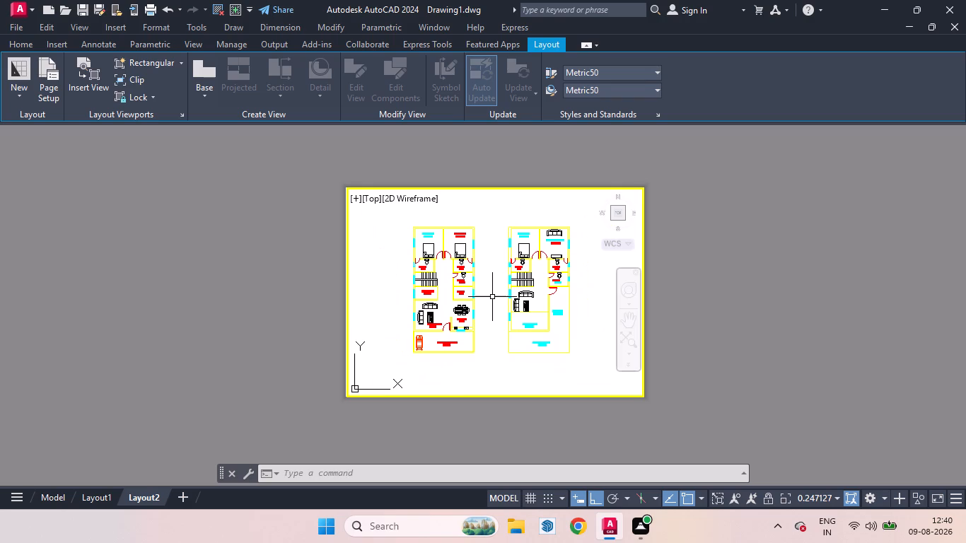
scroll(492, 297, up, 1)
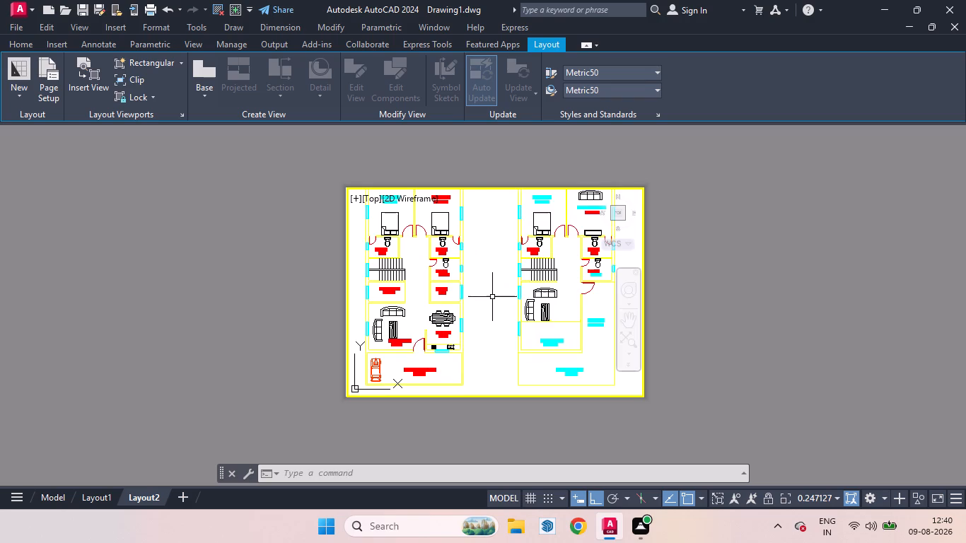
scroll(492, 297, down, 1)
middle_click(492, 297)
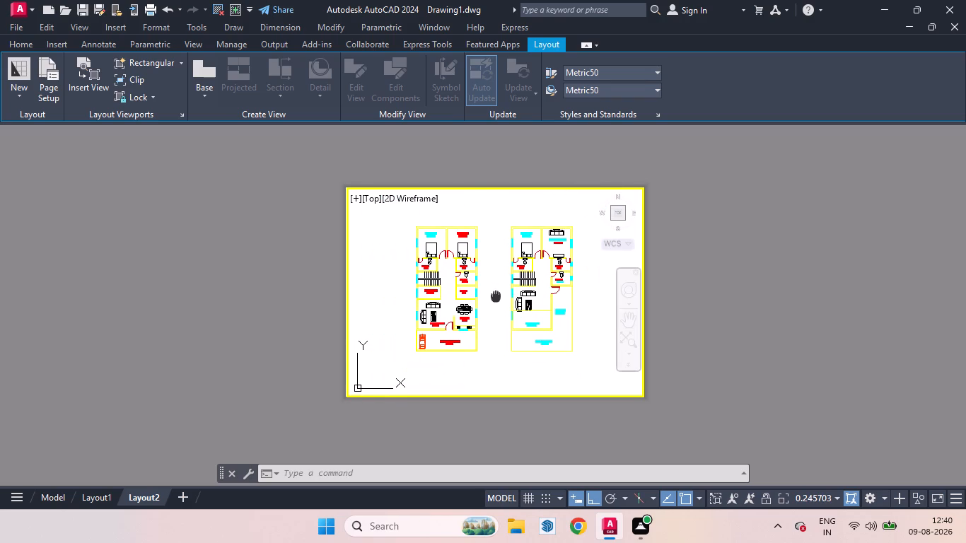
Add a custom scale named 1:3 to the drawing's scale list.
click(832, 498)
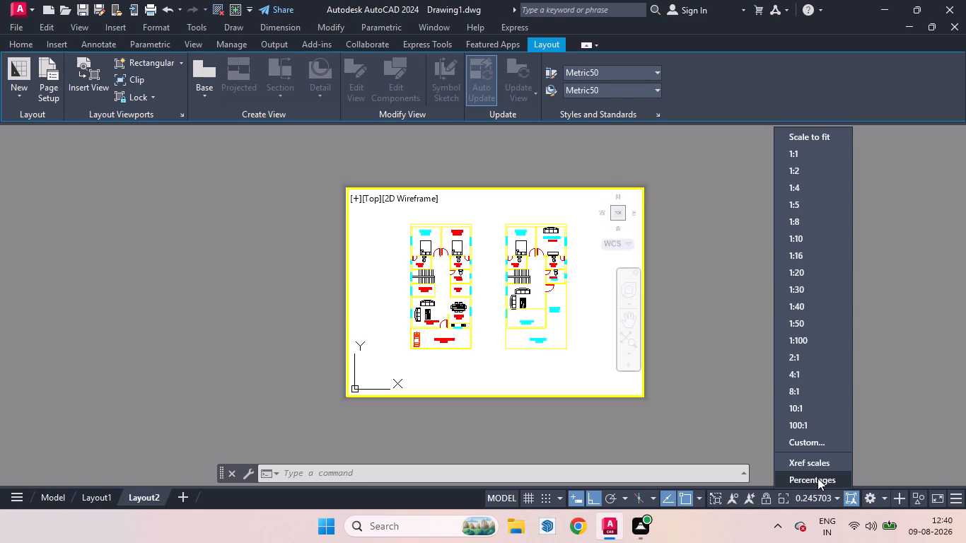
click(808, 440)
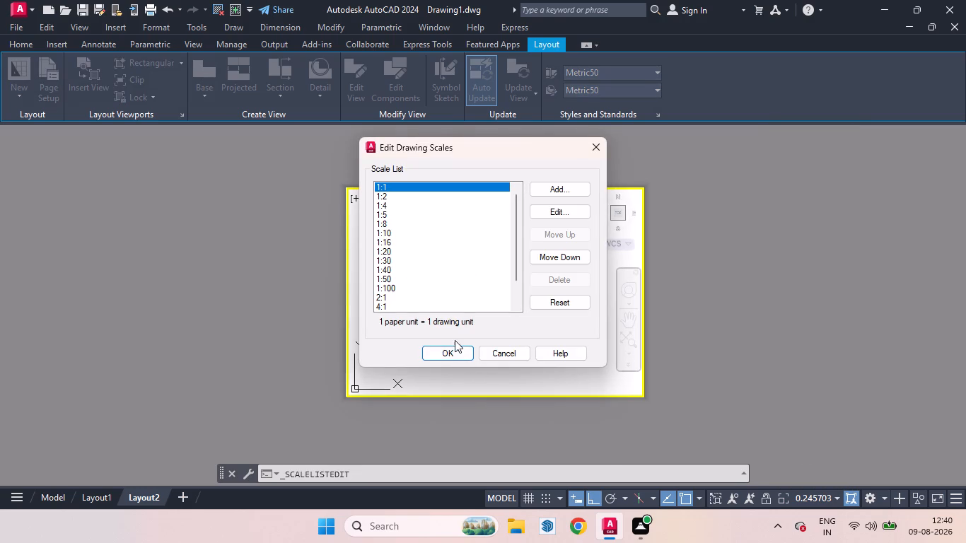
click(557, 302)
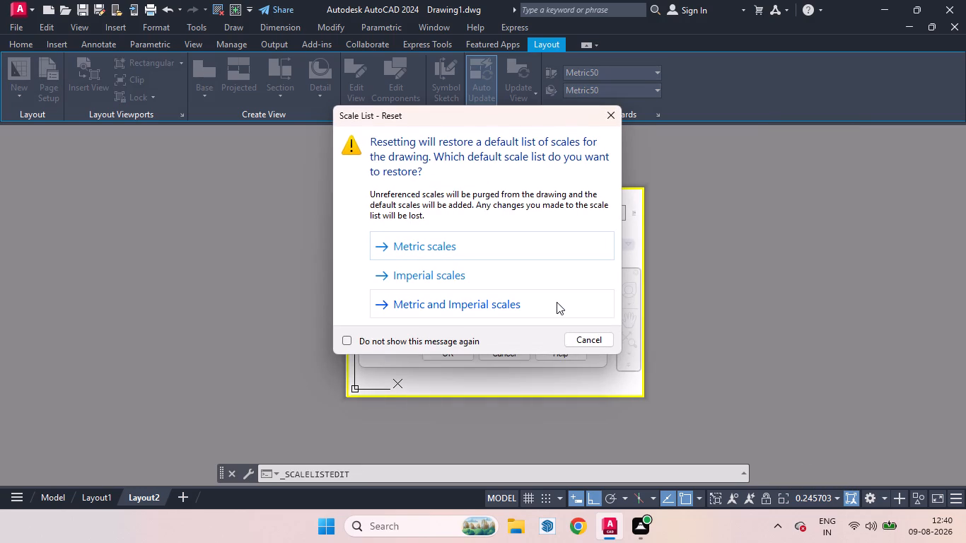
click(613, 115)
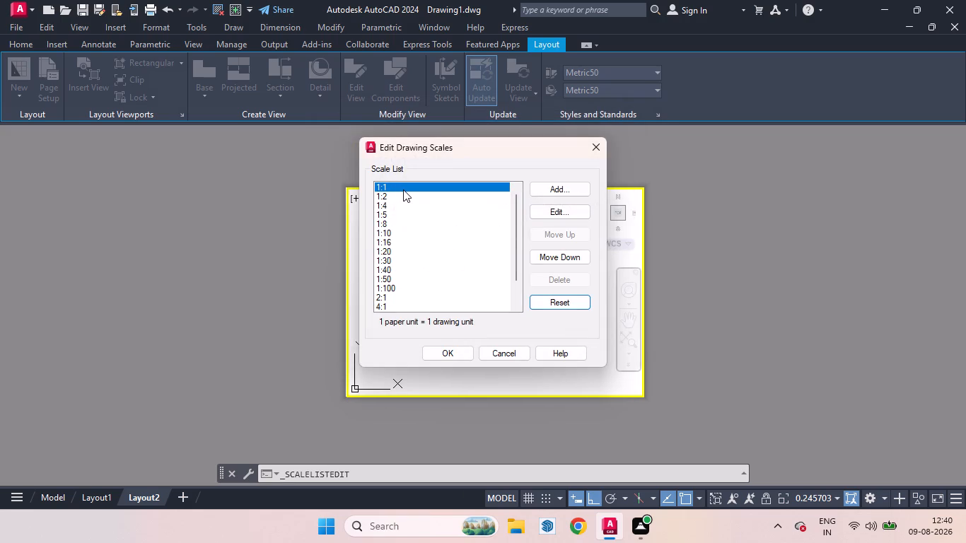
click(580, 188)
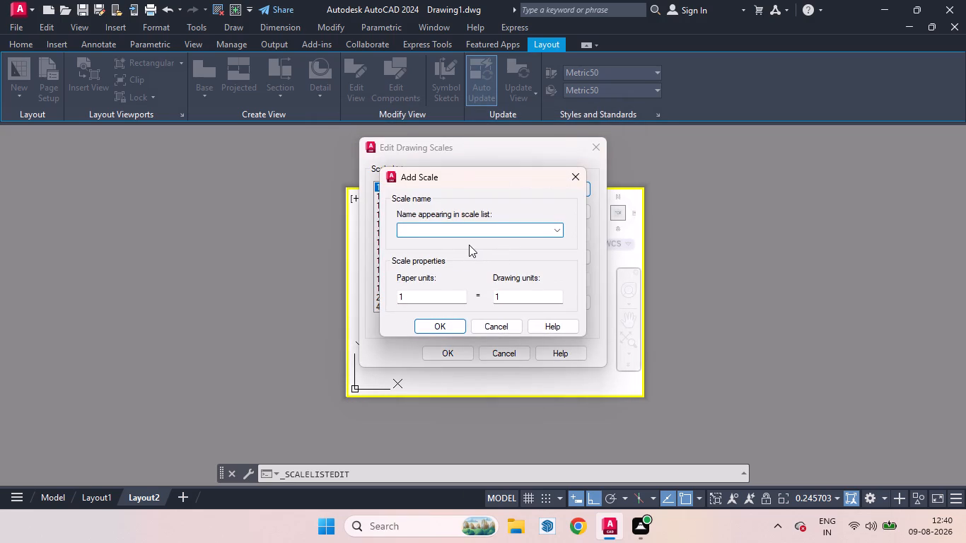
key(1)
key(shift+colon)
key(3)
click(431, 324)
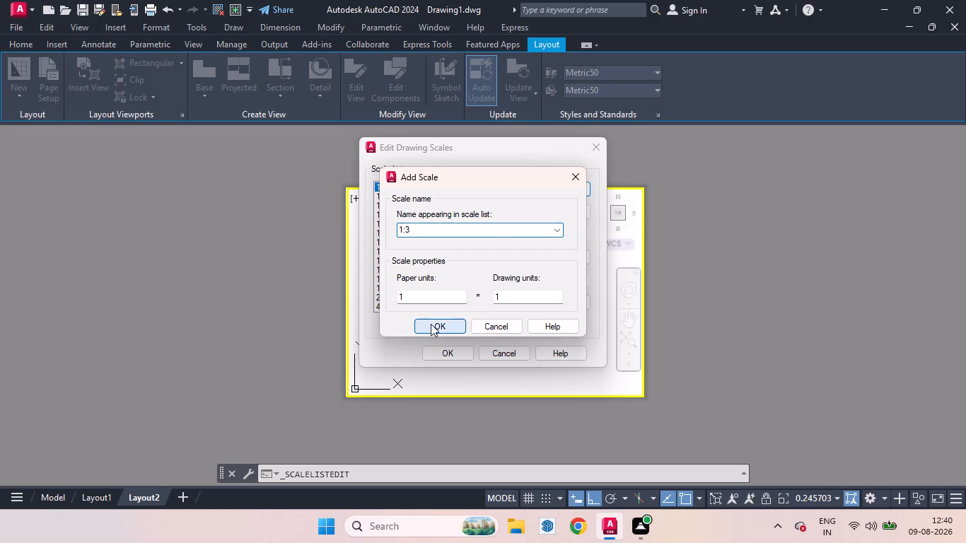
click(451, 351)
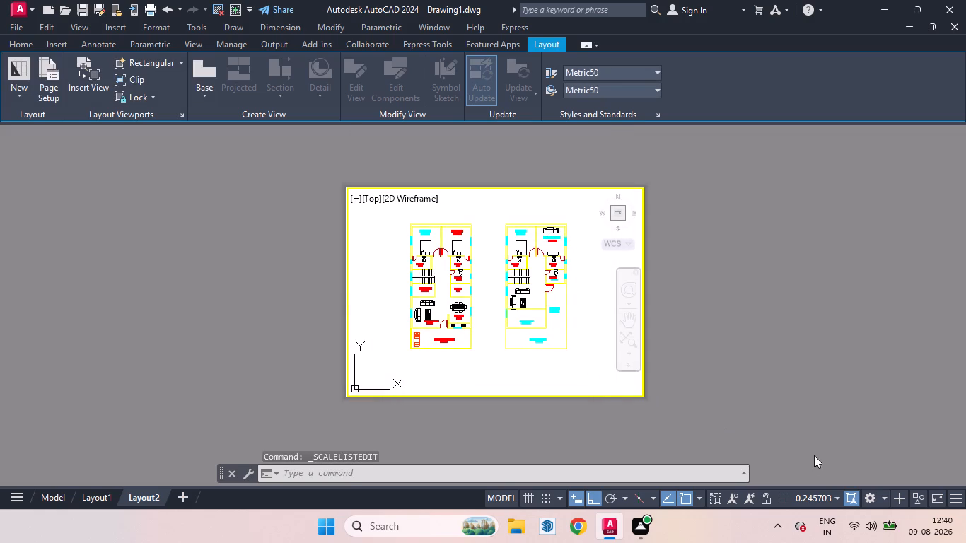
Try the viewport scale 1:3 on the floor plans, and settle on 1:4.
click(832, 501)
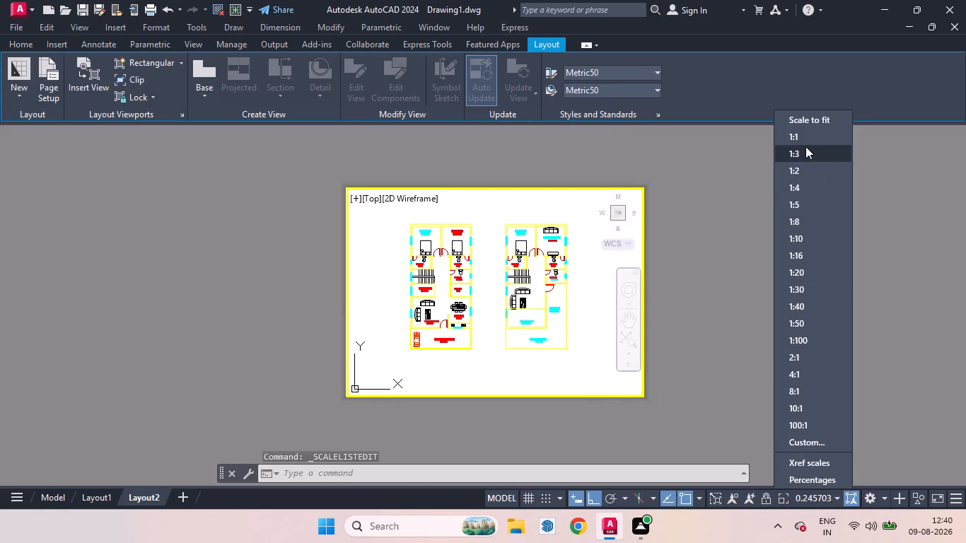
click(803, 148)
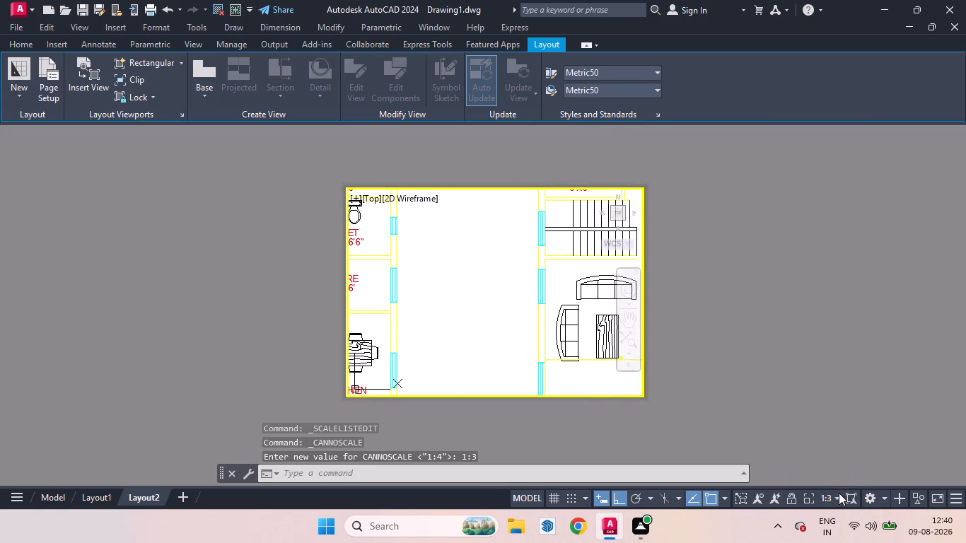
click(837, 497)
click(823, 192)
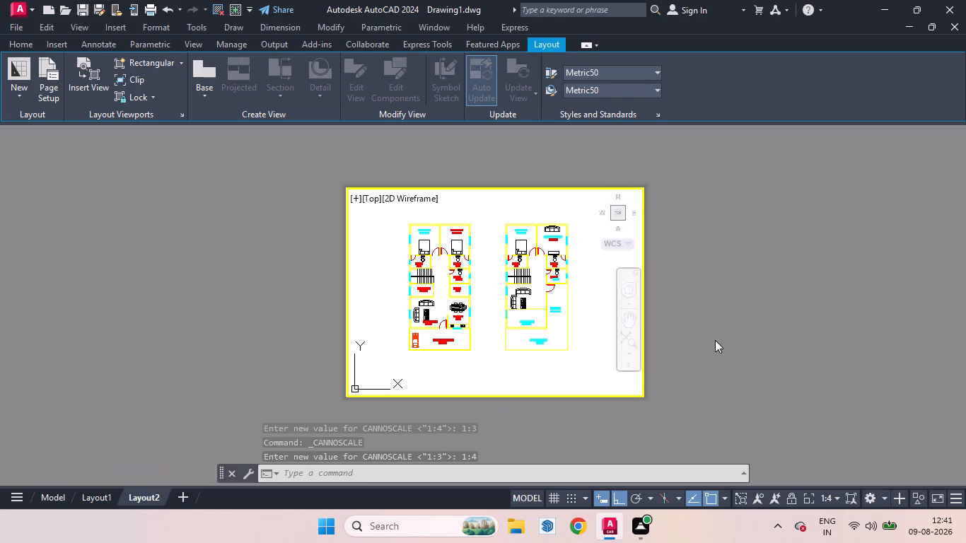
Delete the Layout1 sheet with its smaller viewport of the floor plans from the drawing.
click(92, 500)
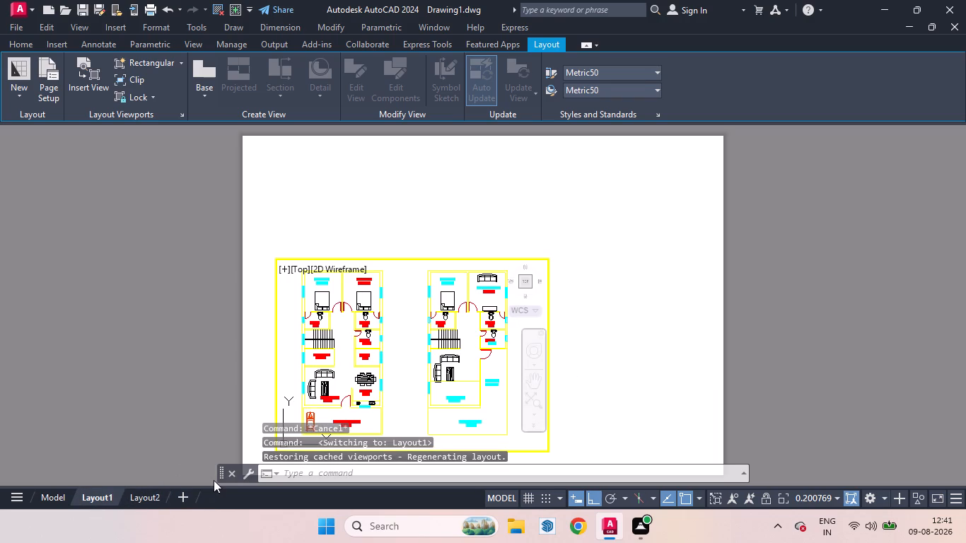
click(274, 257)
click(276, 279)
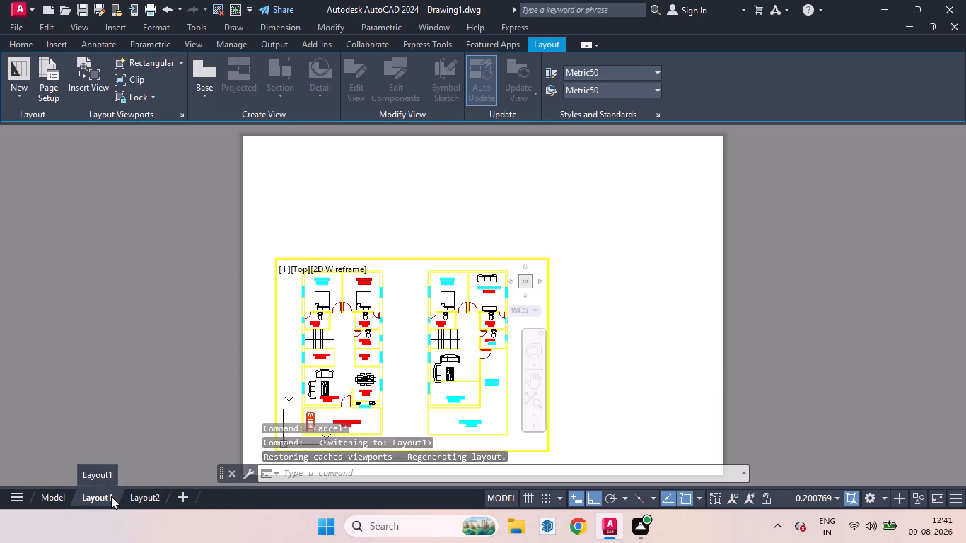
right_click(111, 496)
click(153, 156)
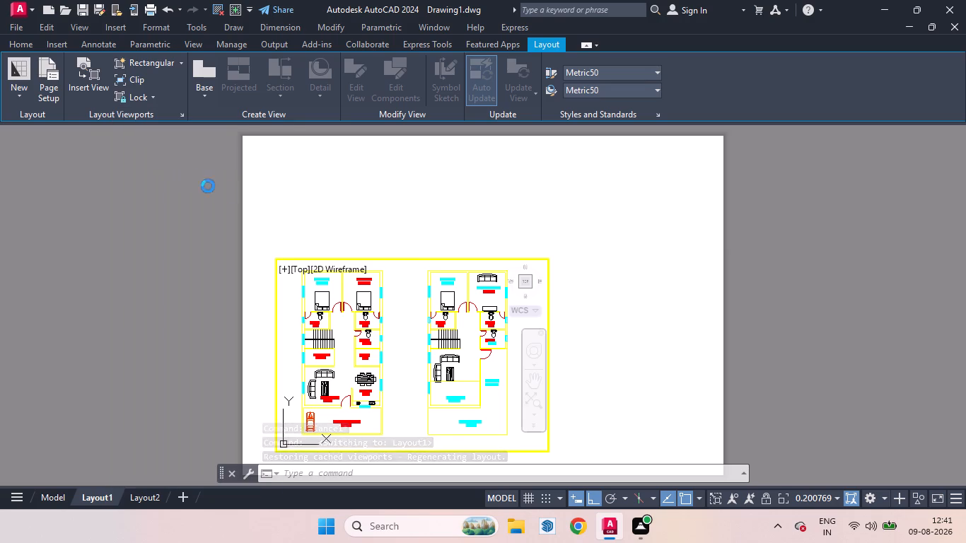
click(518, 310)
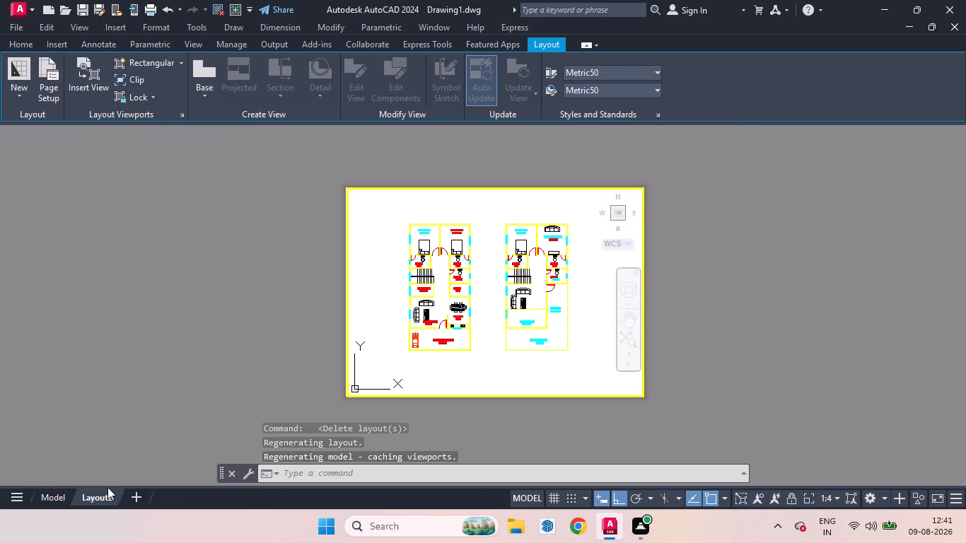
Add a new layout after Layout2 and open it for editing.
click(98, 493)
right_click(104, 500)
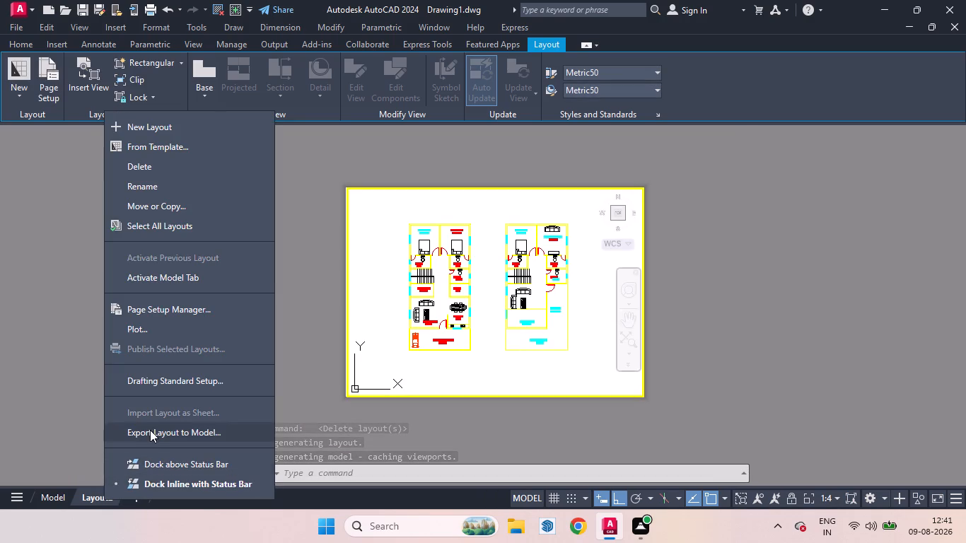
click(136, 502)
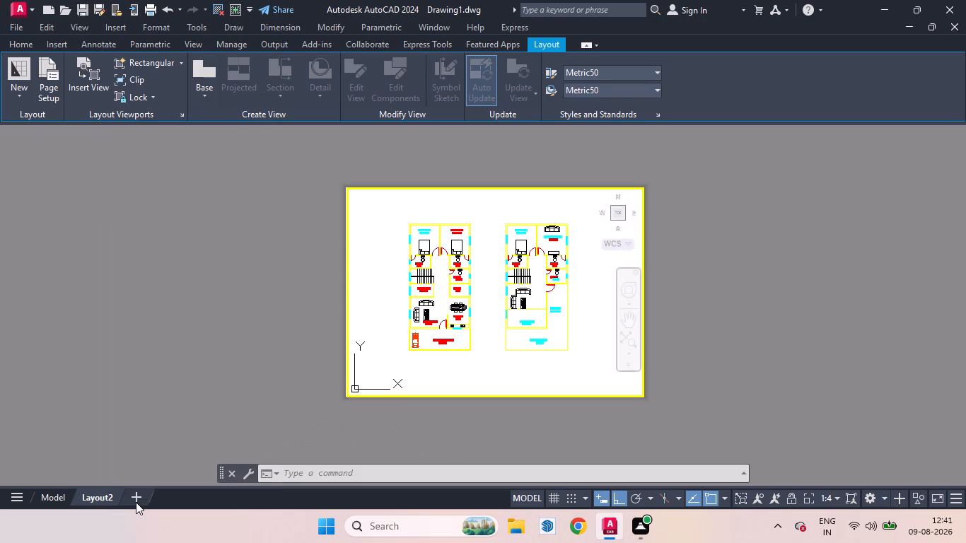
click(140, 499)
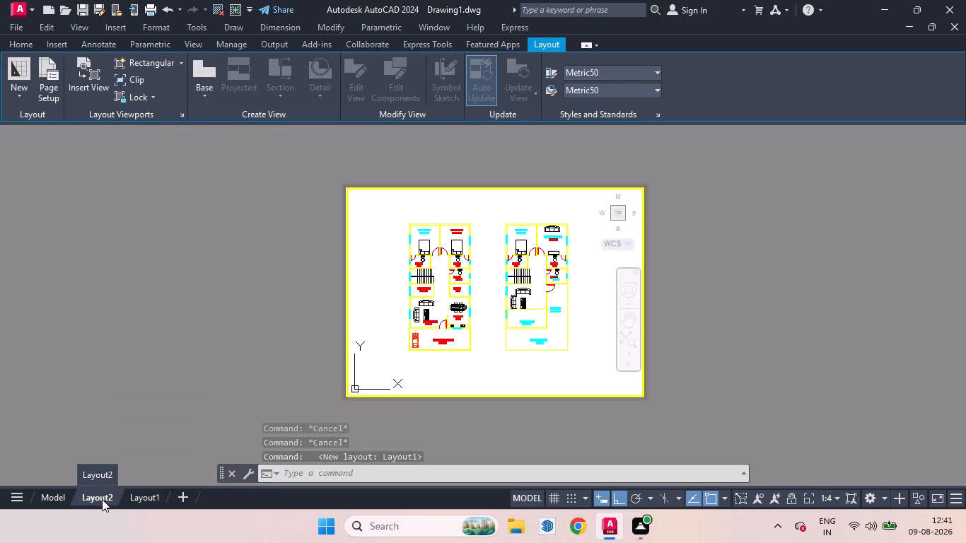
click(102, 499)
click(146, 499)
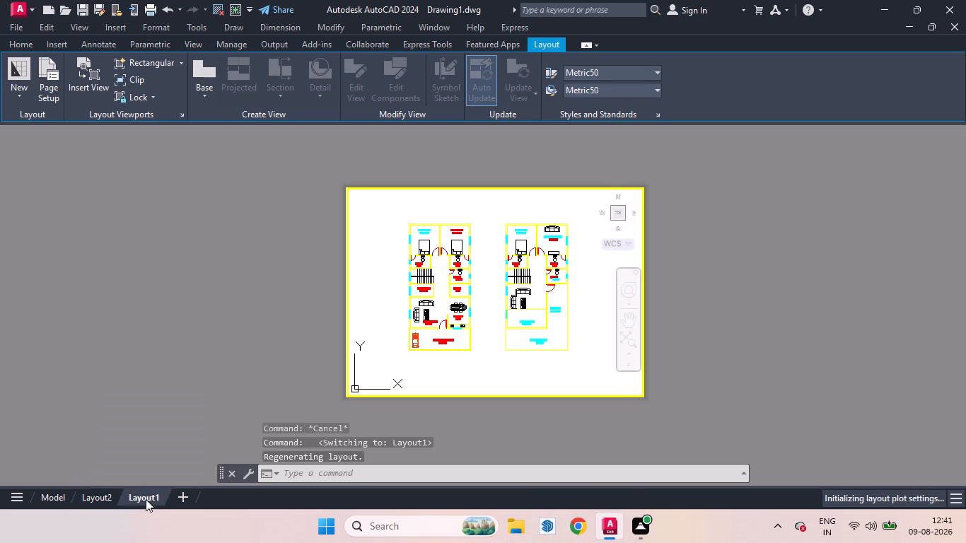
click(99, 501)
click(140, 497)
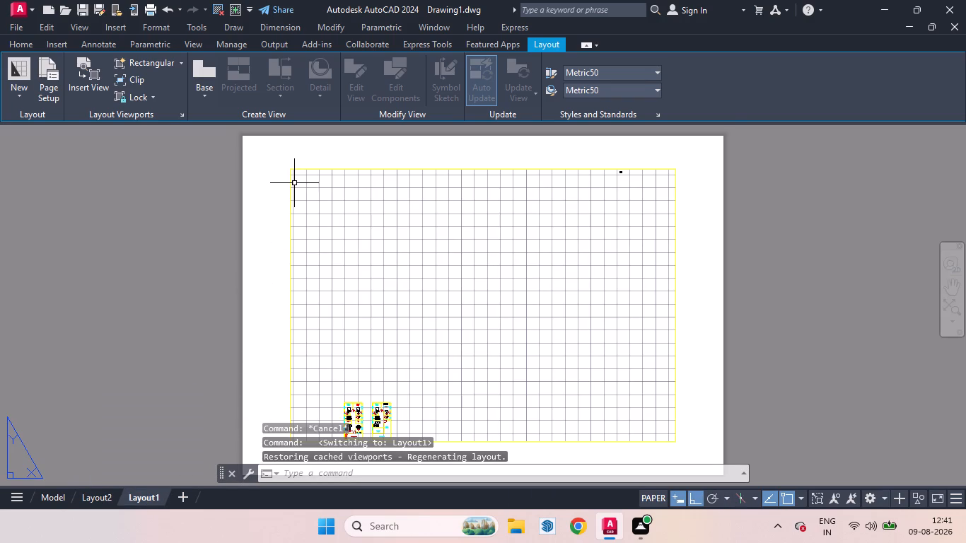
Erase the default viewport from the new layout's sheet.
click(292, 182)
key(Delete)
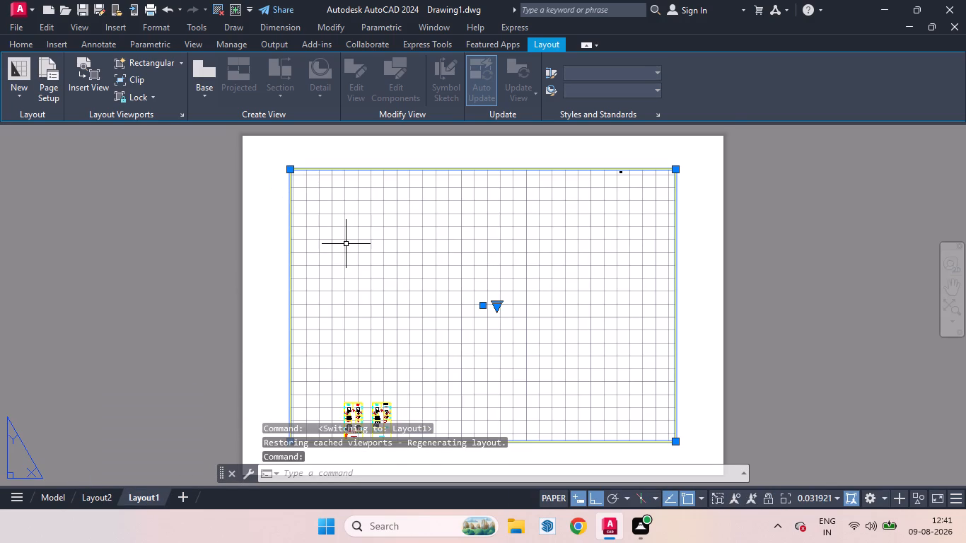
Draw a rectangular viewport about 24'-5" by 17' that covers nearly the whole Layout1 sheet.
click(146, 62)
click(246, 140)
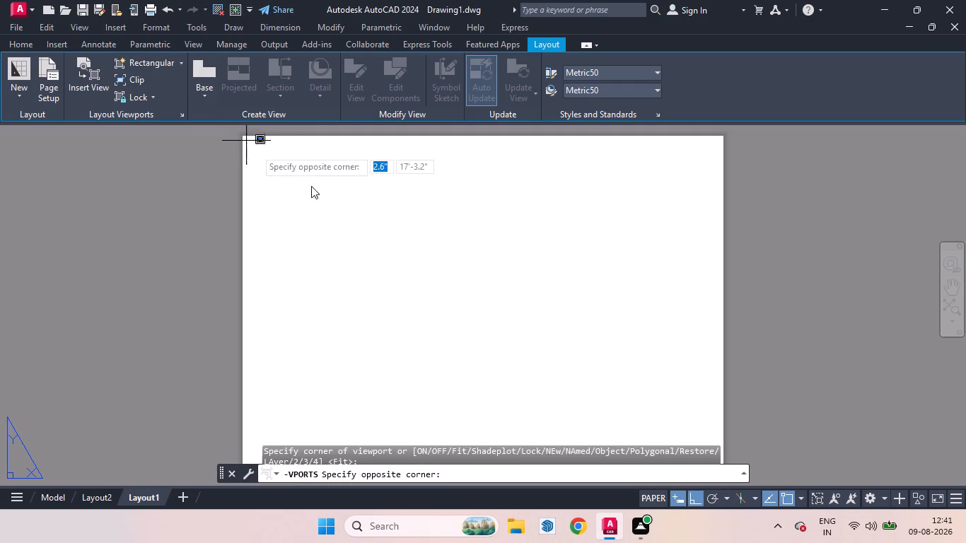
scroll(356, 219, down, 2)
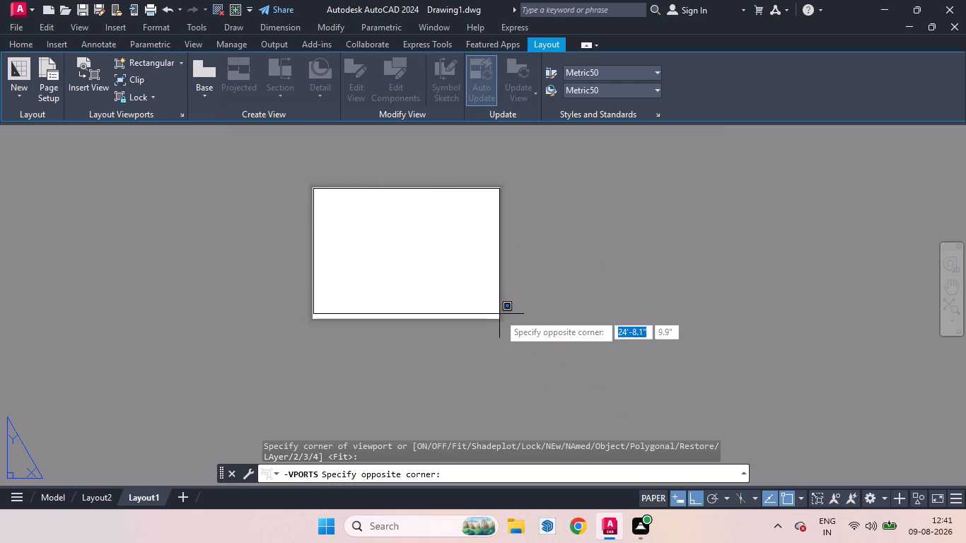
scroll(499, 316, up, 3)
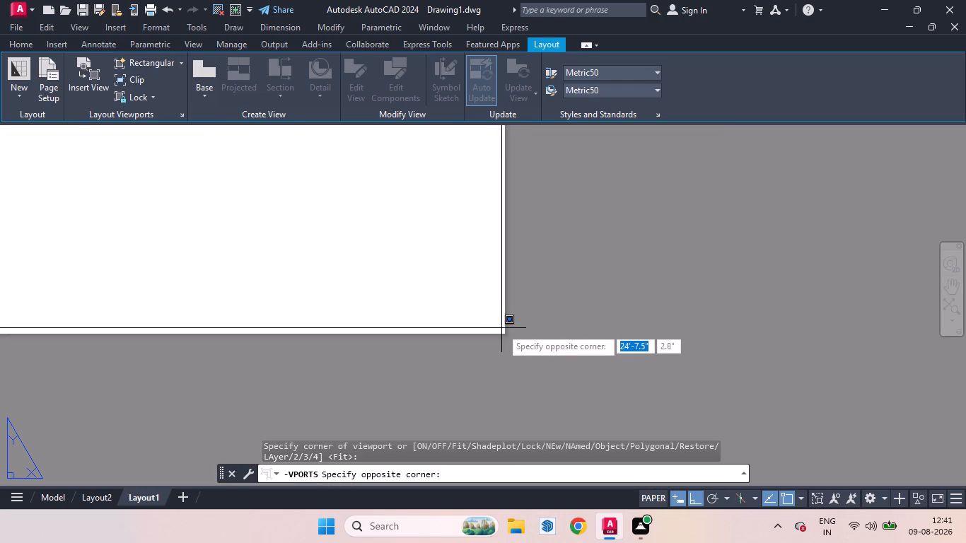
click(502, 330)
scroll(520, 359, down, 3)
Activate the new Layout1 viewport and fit both floor plans side by side around its centre.
double_click(445, 320)
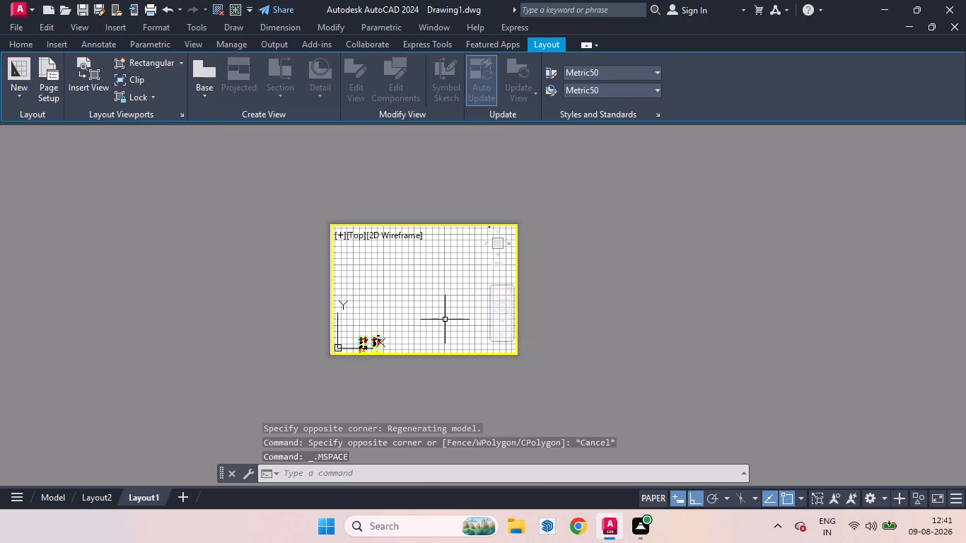
middle_drag(405, 332, 450, 270)
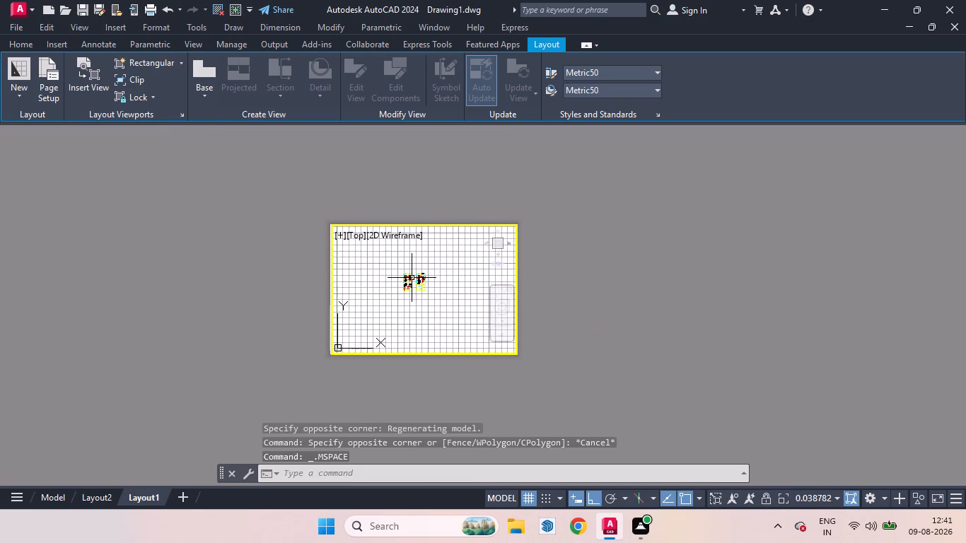
scroll(400, 281, up, 5)
scroll(436, 291, down, 1)
middle_drag(424, 289, 426, 291)
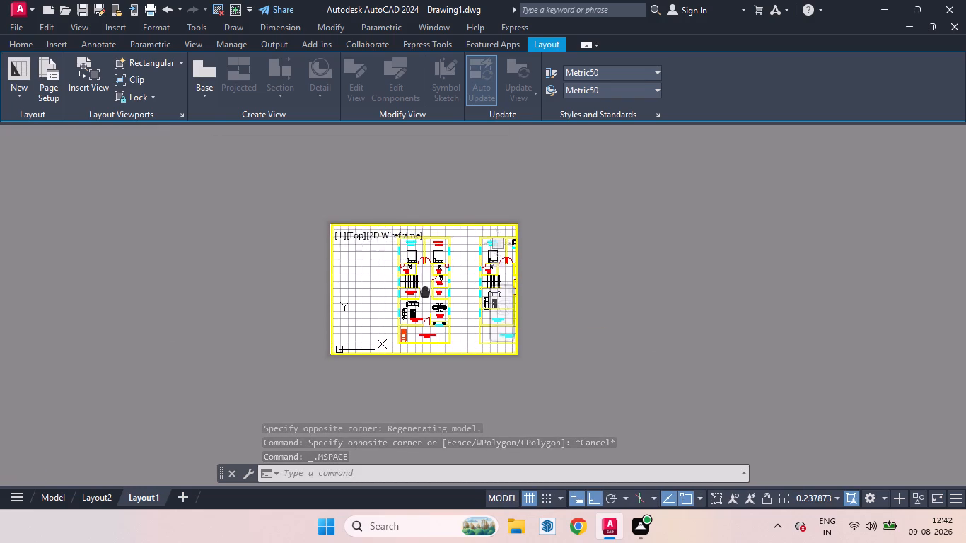
middle_drag(426, 291, 450, 300)
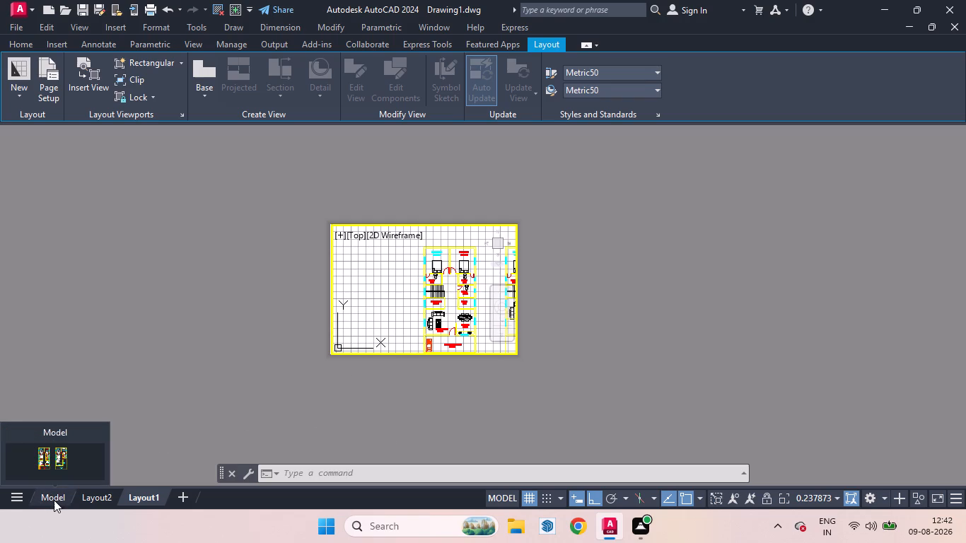
scroll(455, 325, up, 1)
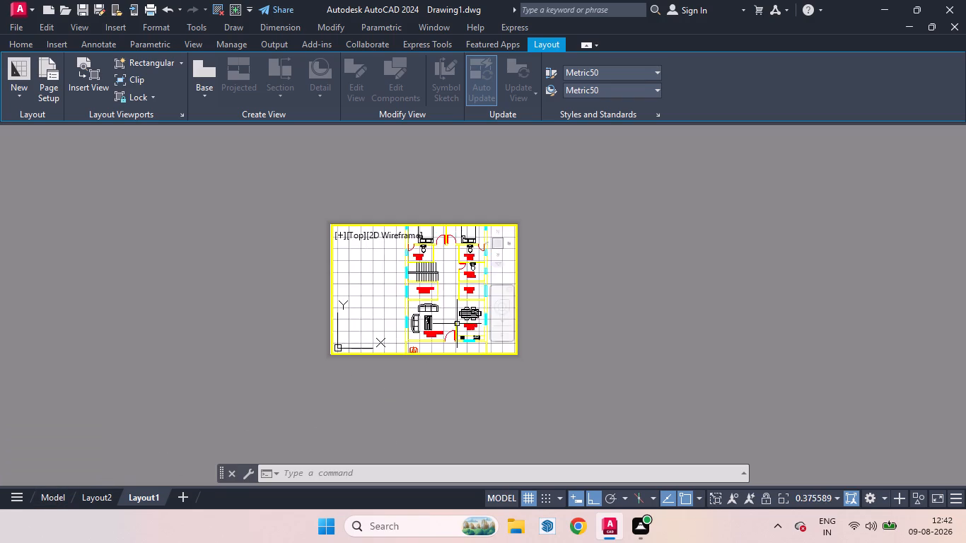
scroll(457, 323, down, 2)
middle_drag(468, 330, 423, 313)
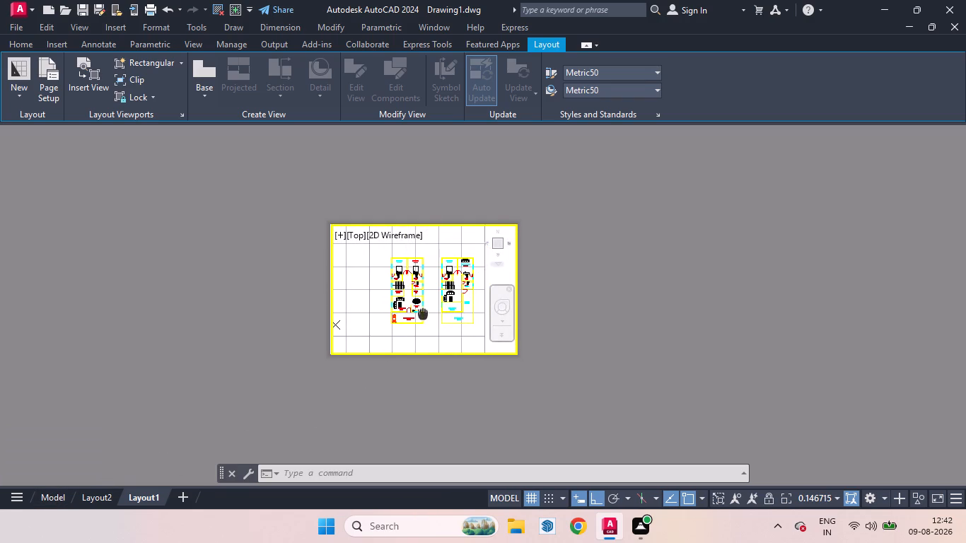
middle_drag(423, 313, 423, 313)
scroll(425, 313, up, 2)
scroll(437, 320, down, 2)
middle_drag(405, 304, 456, 312)
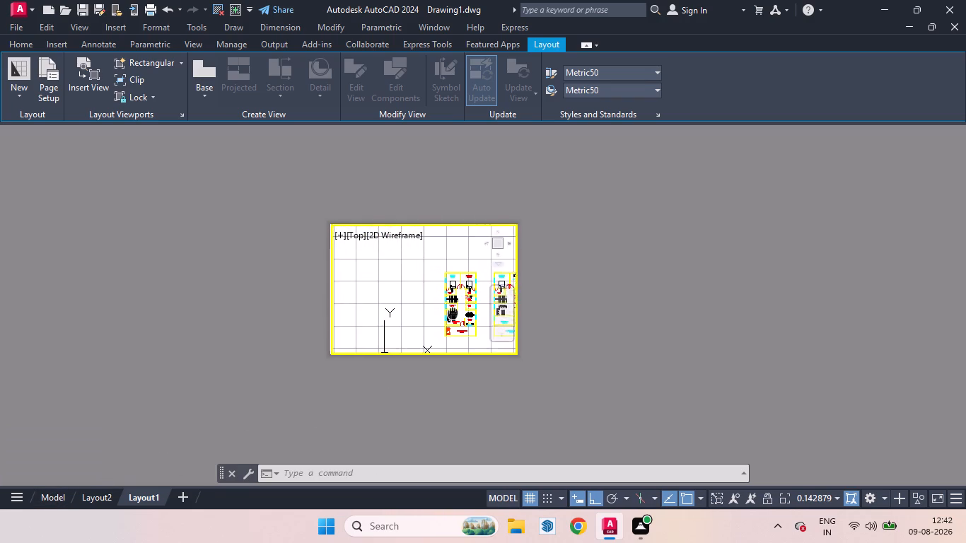
middle_drag(456, 312, 480, 317)
scroll(480, 317, up, 2)
scroll(443, 322, down, 2)
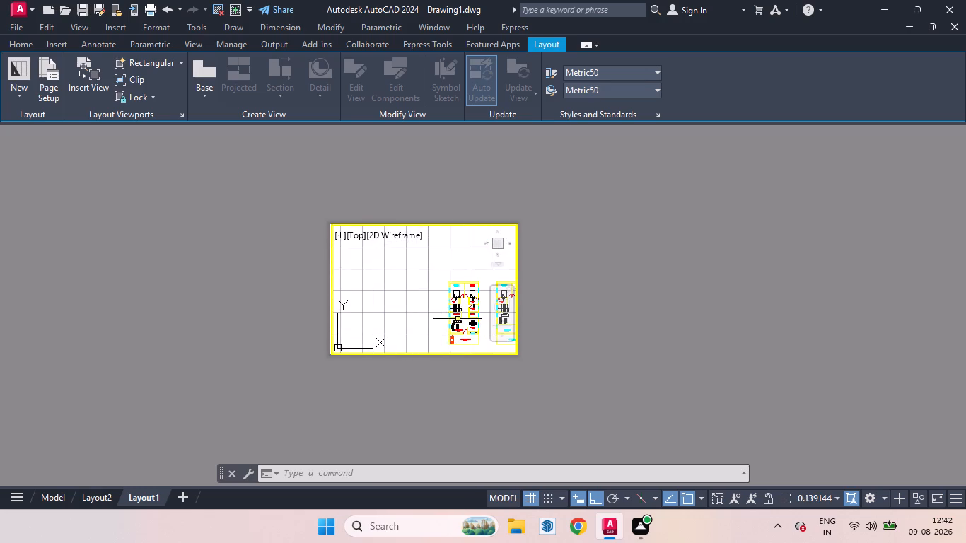
middle_drag(458, 318, 407, 302)
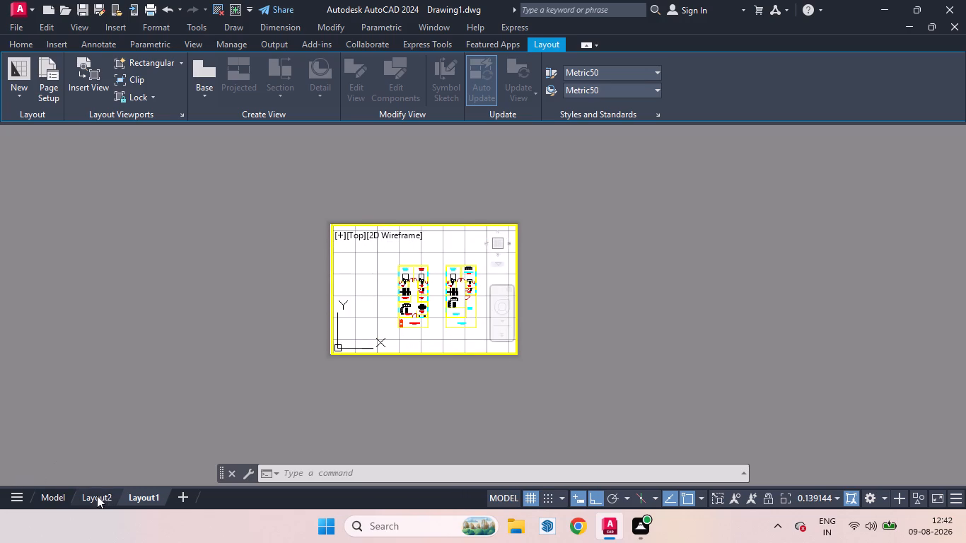
Check the Layout2 sheet and return to model space with the floor plans.
click(97, 496)
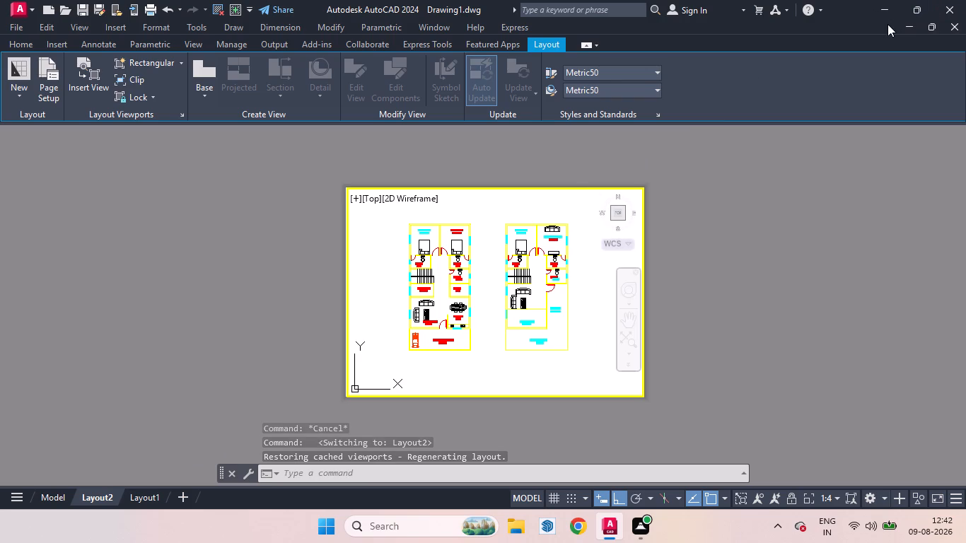
click(49, 490)
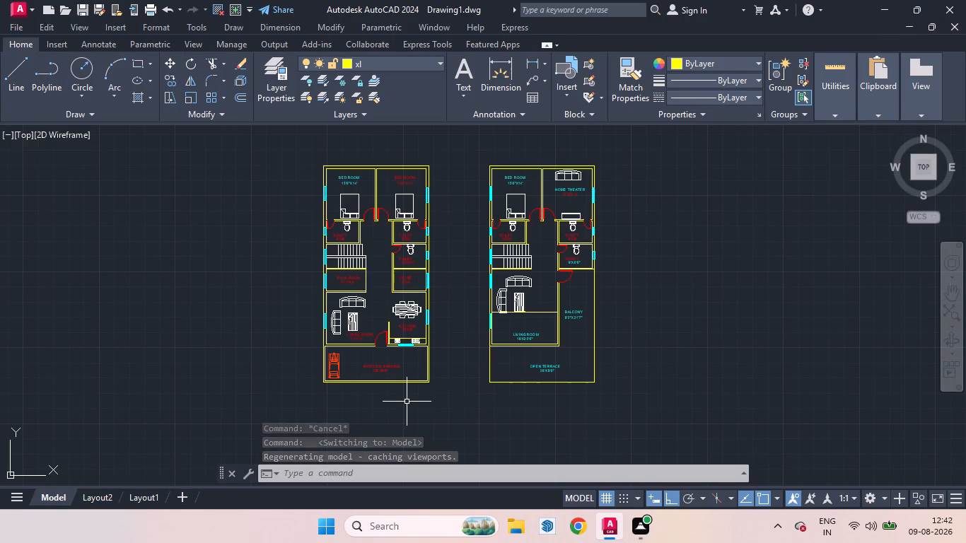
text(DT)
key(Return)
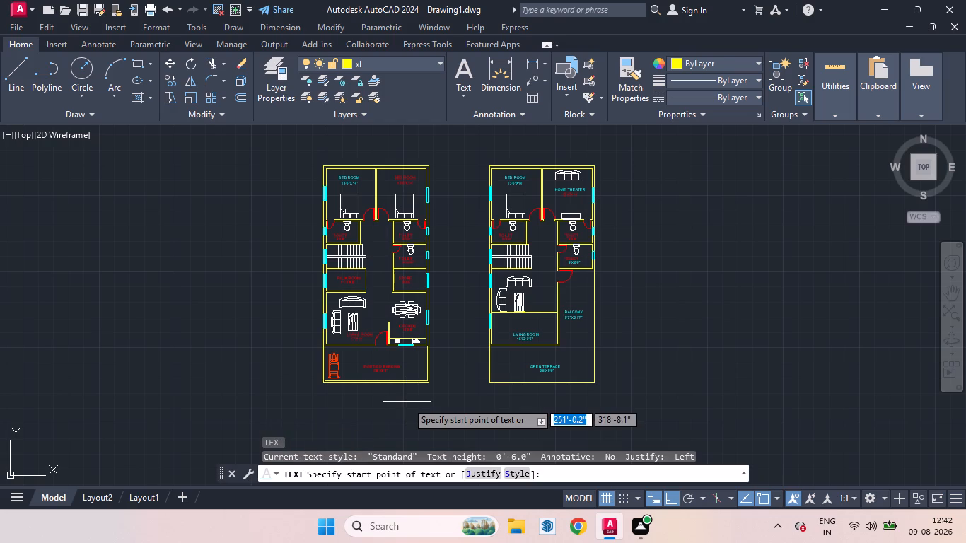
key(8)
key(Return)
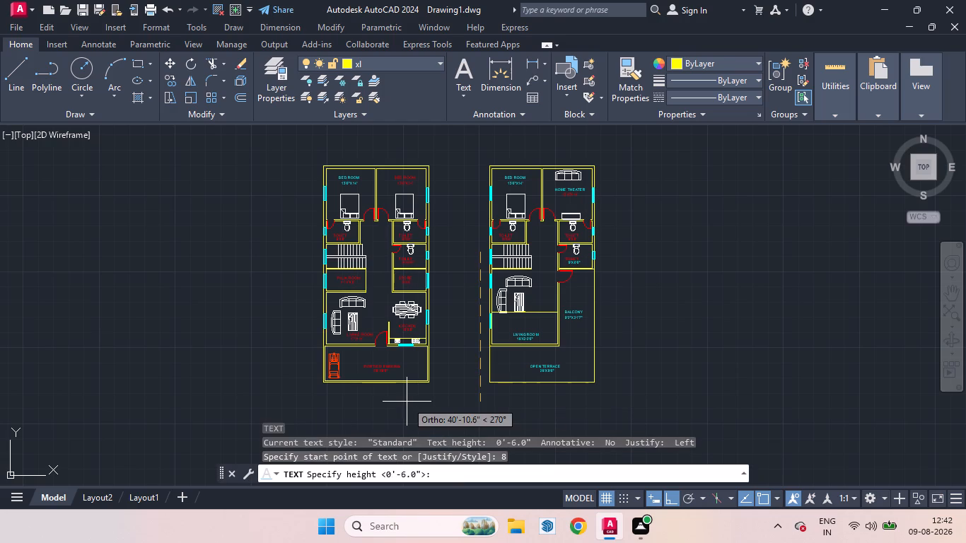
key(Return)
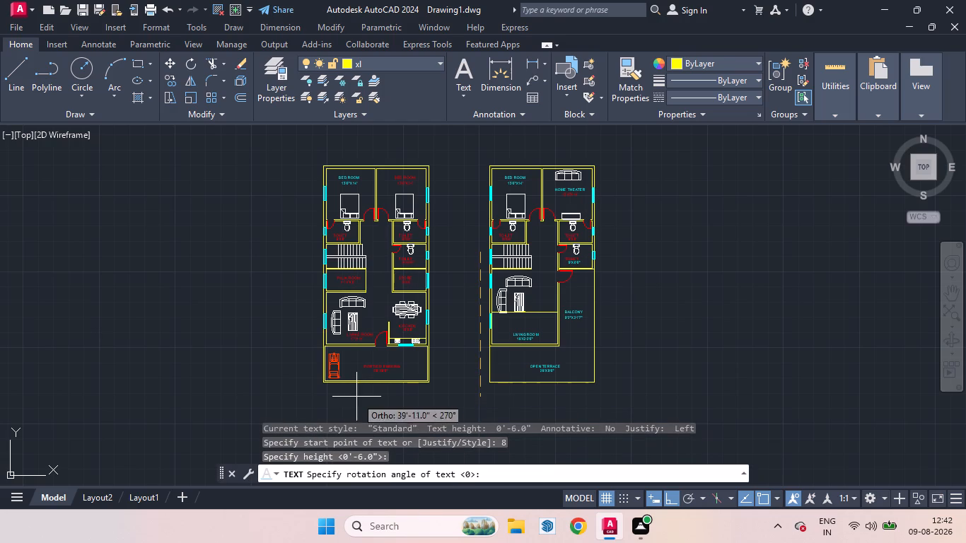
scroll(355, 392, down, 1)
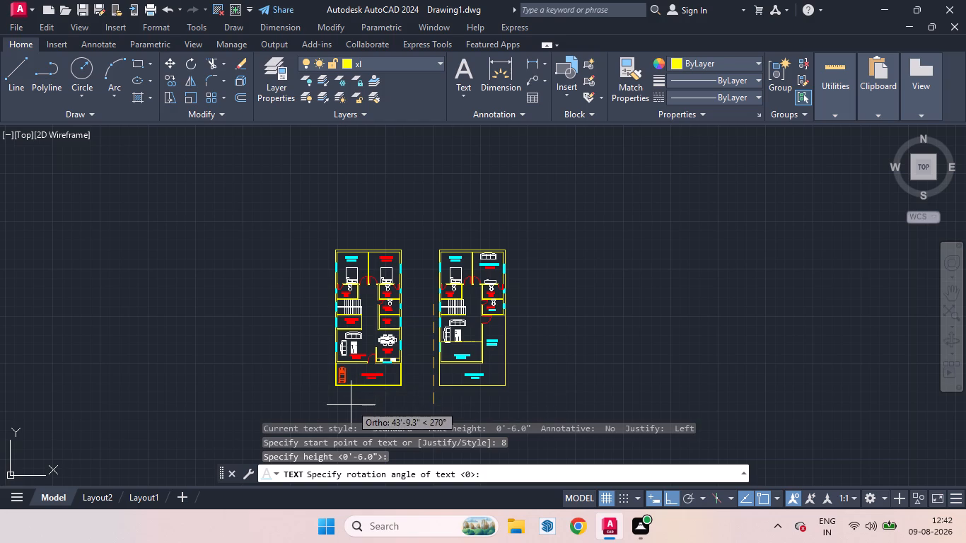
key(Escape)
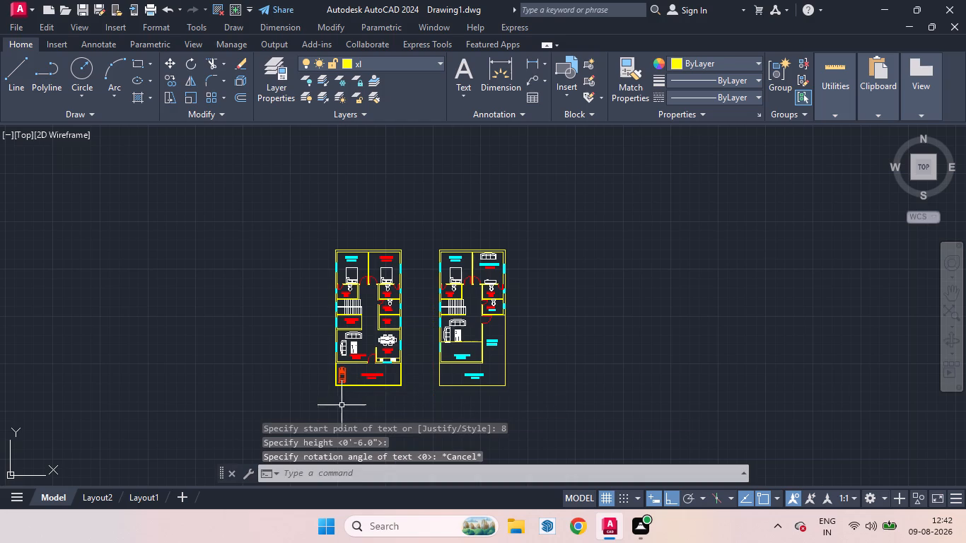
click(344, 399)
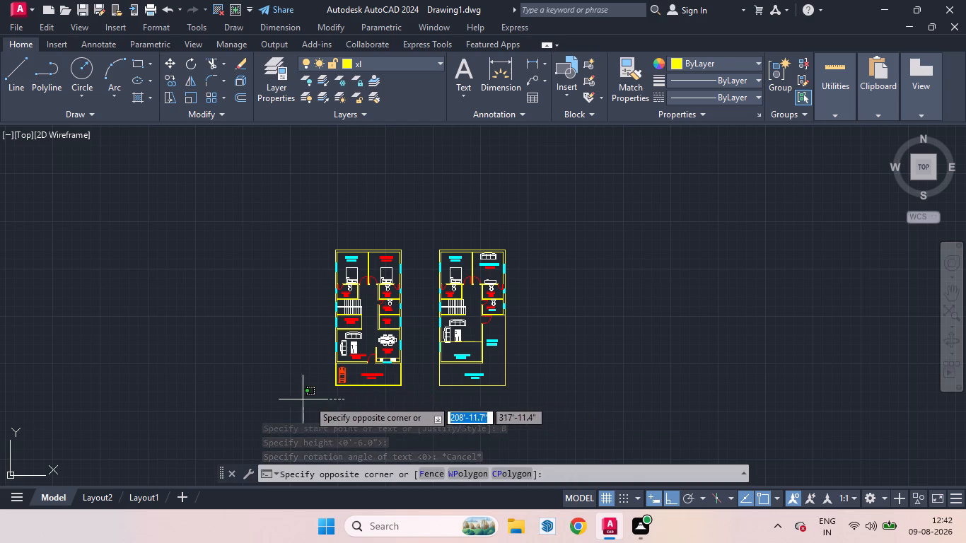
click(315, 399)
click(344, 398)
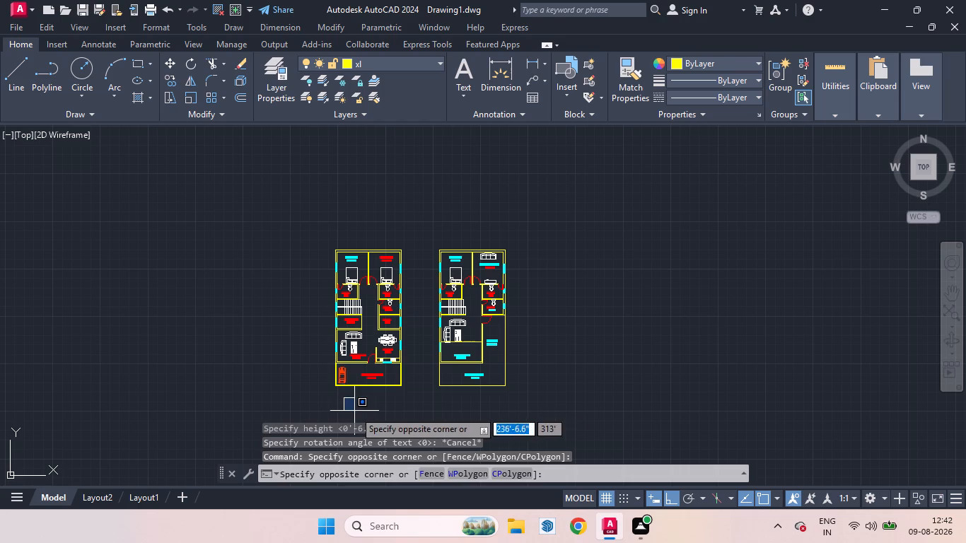
Add the single-line text "GROUND FLOOR" at height 8 and zero rotation, just below the ground floor plan's portico parking.
text(DT)
key(shift+Return)
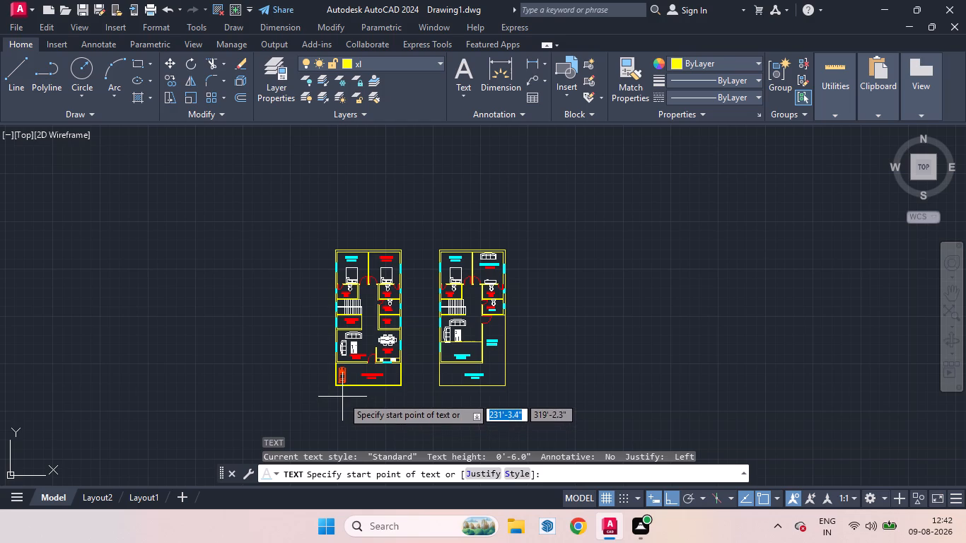
click(342, 397)
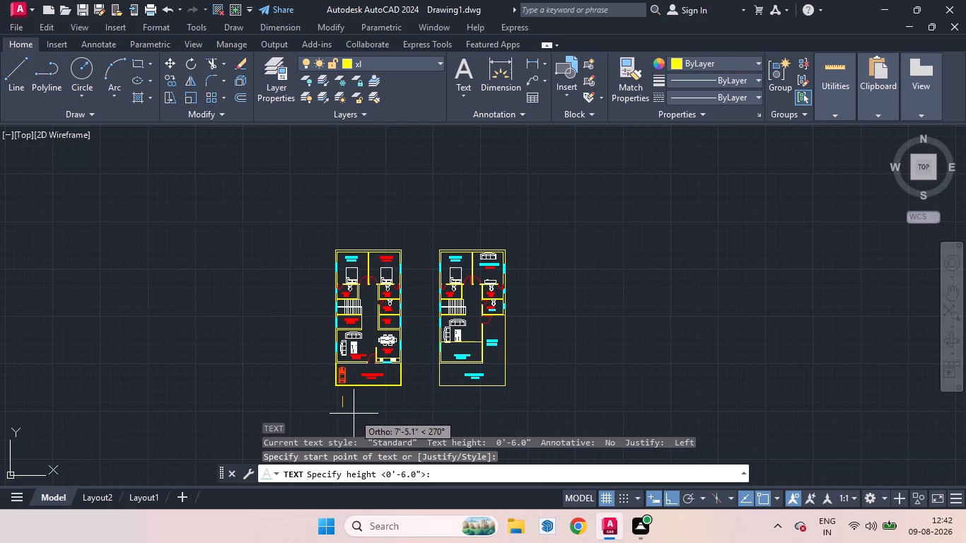
scroll(339, 408, up, 4)
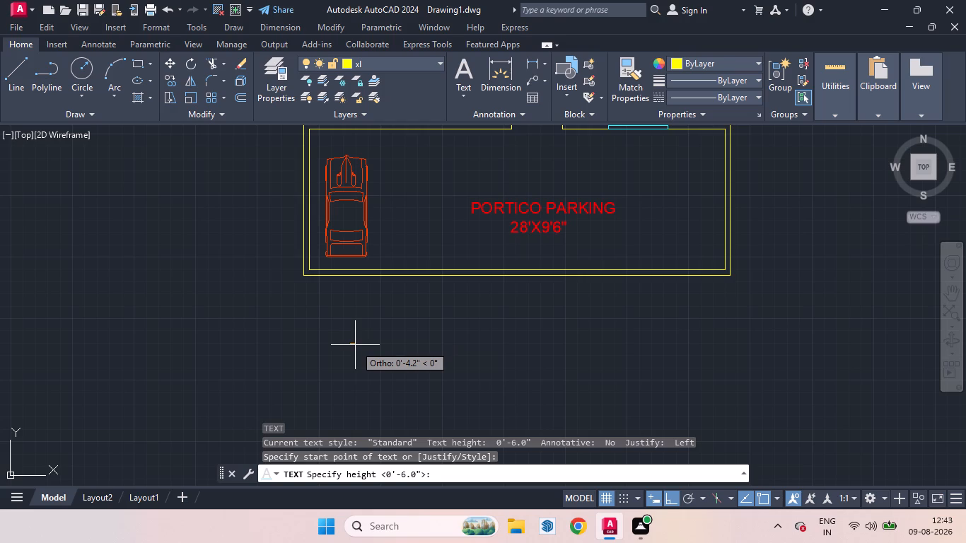
key(8)
key(Return)
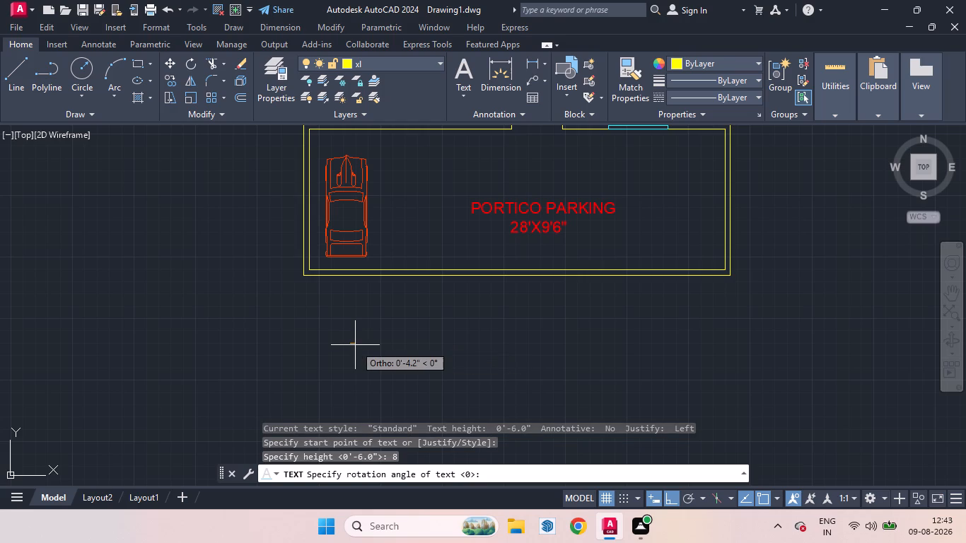
key(Return)
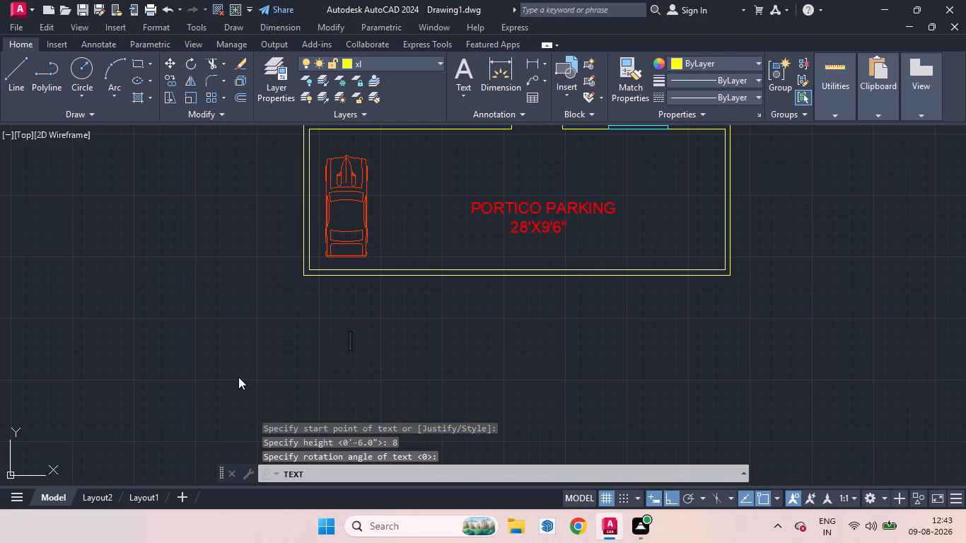
text(GR)
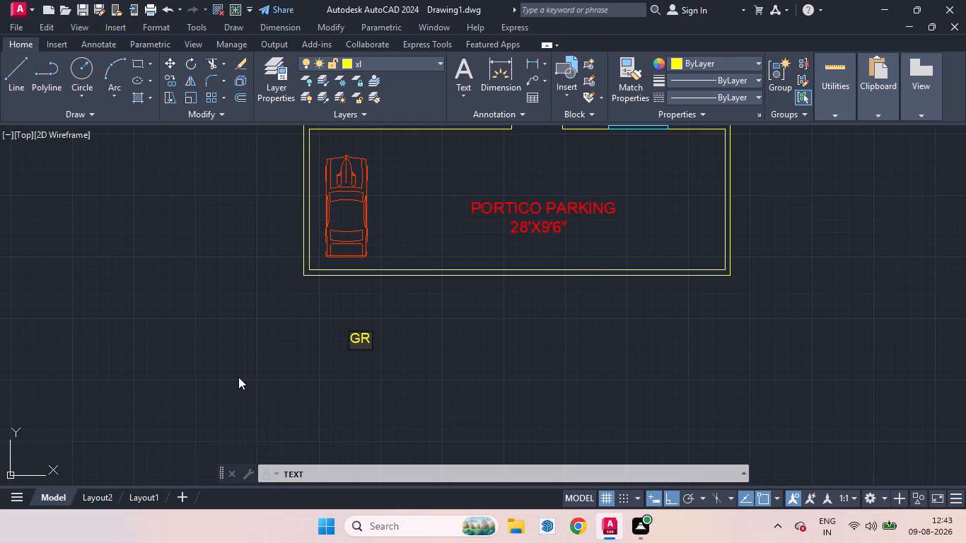
text(OUNG)
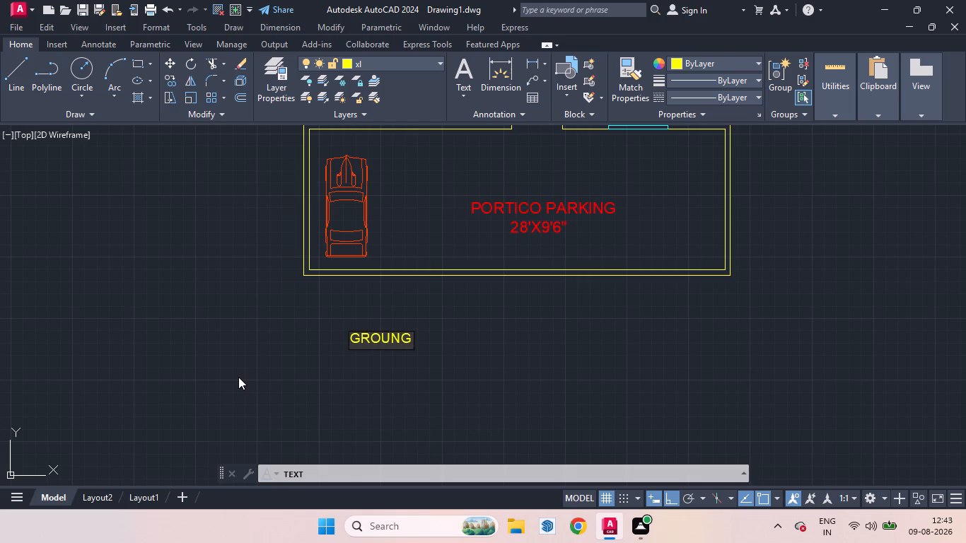
key(BackSpace)
text(D)
key(space)
text(FLOO)
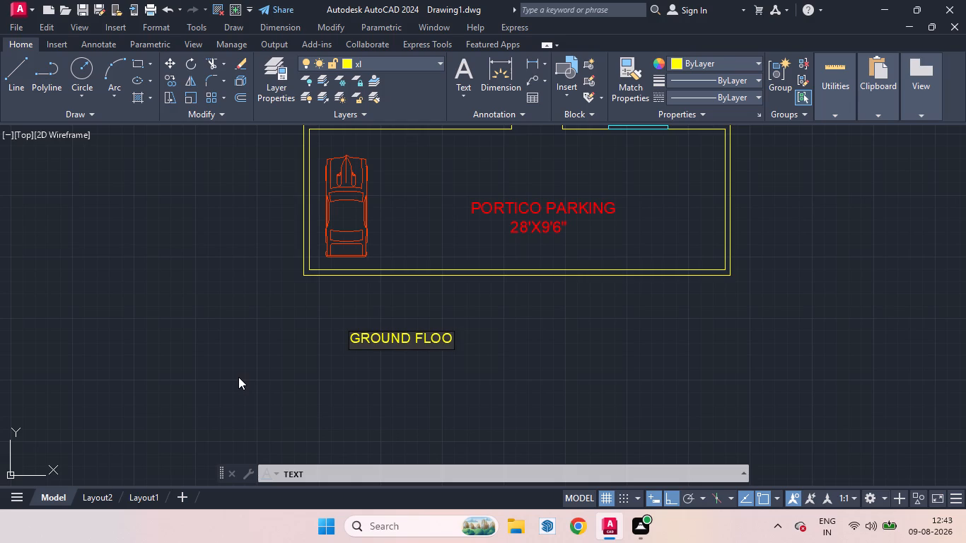
key(r)
scroll(408, 357, down, 2)
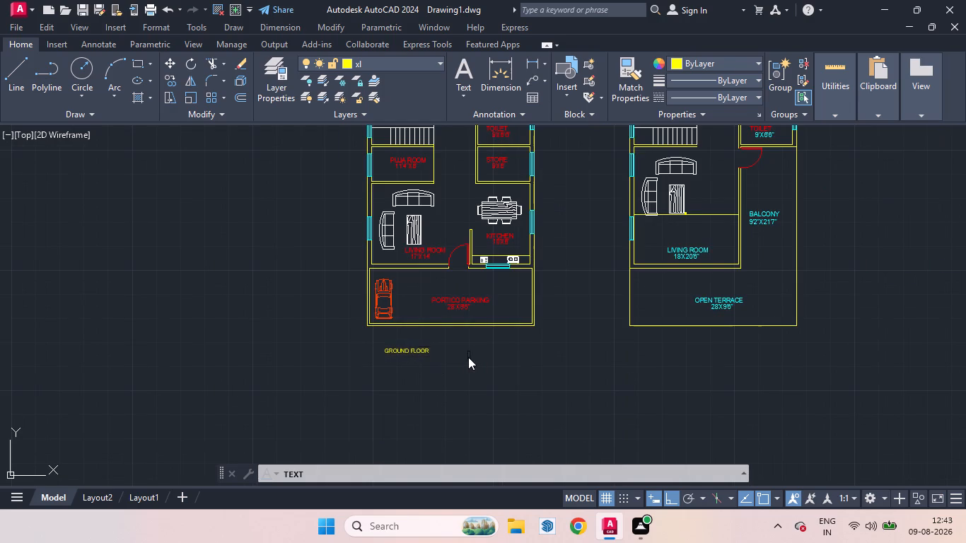
click(468, 357)
key(Escape)
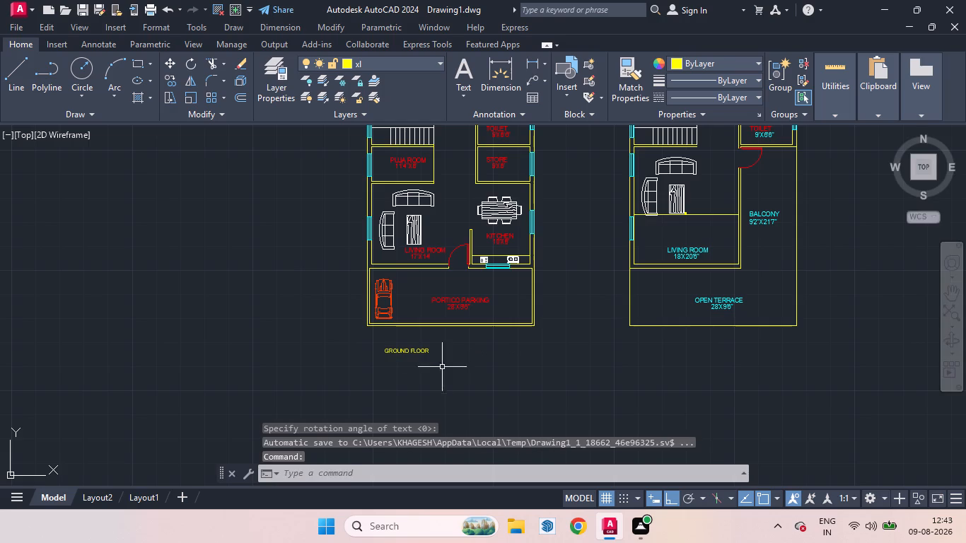
Move the "GROUND FLOOR" text horizontally about 7' toward the middle of the portico parking's lower edge.
click(426, 350)
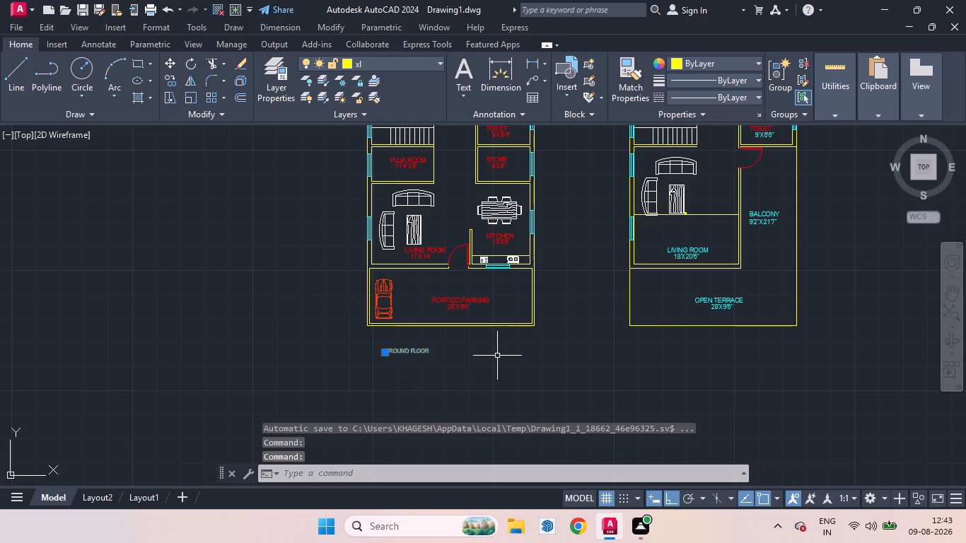
key(m)
key(Return)
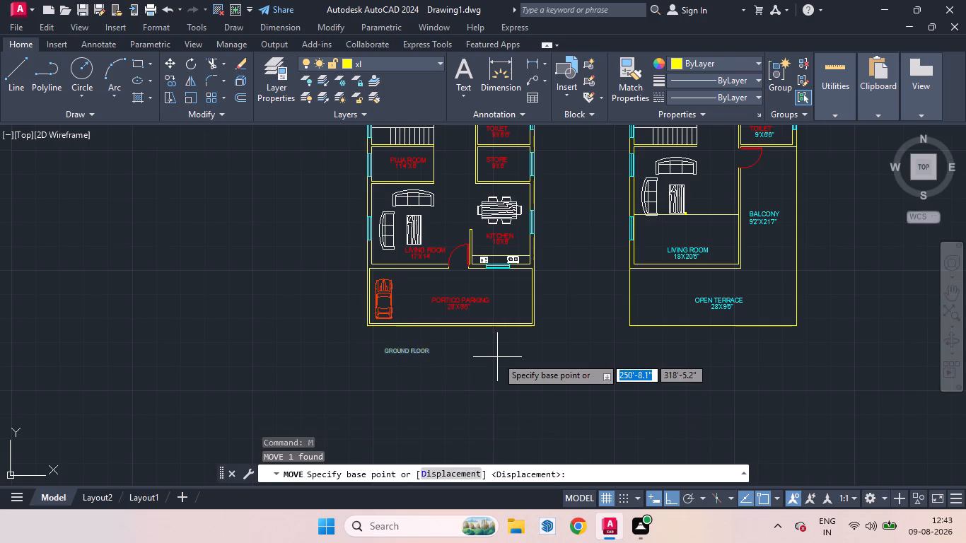
click(414, 354)
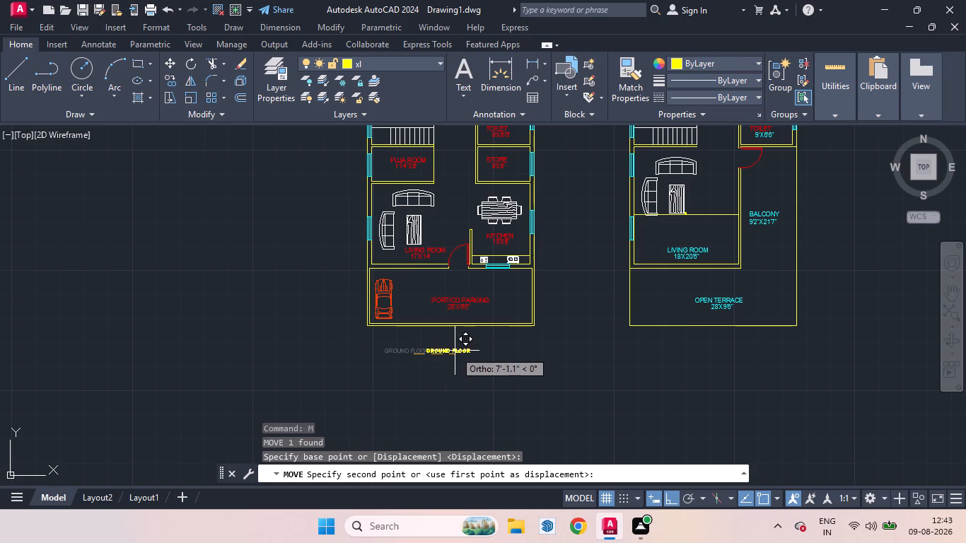
click(455, 351)
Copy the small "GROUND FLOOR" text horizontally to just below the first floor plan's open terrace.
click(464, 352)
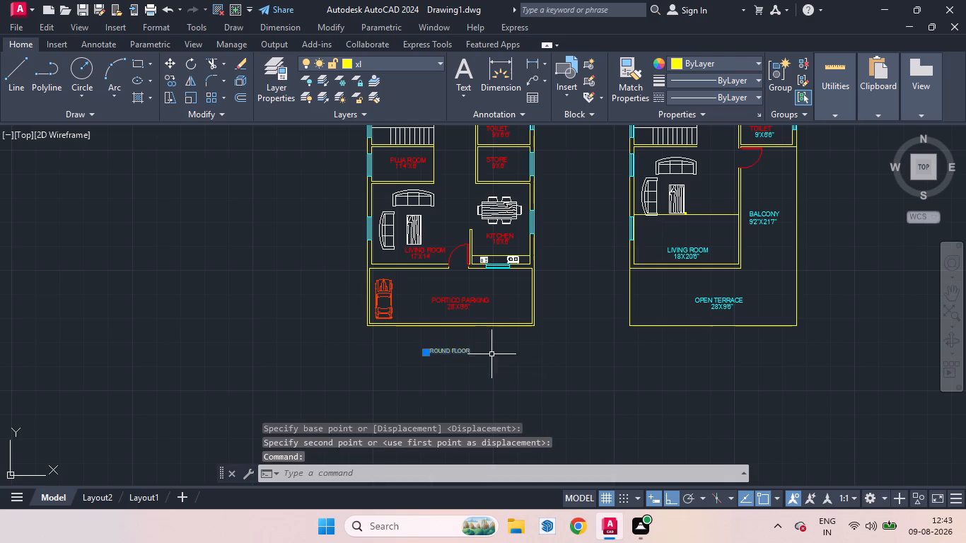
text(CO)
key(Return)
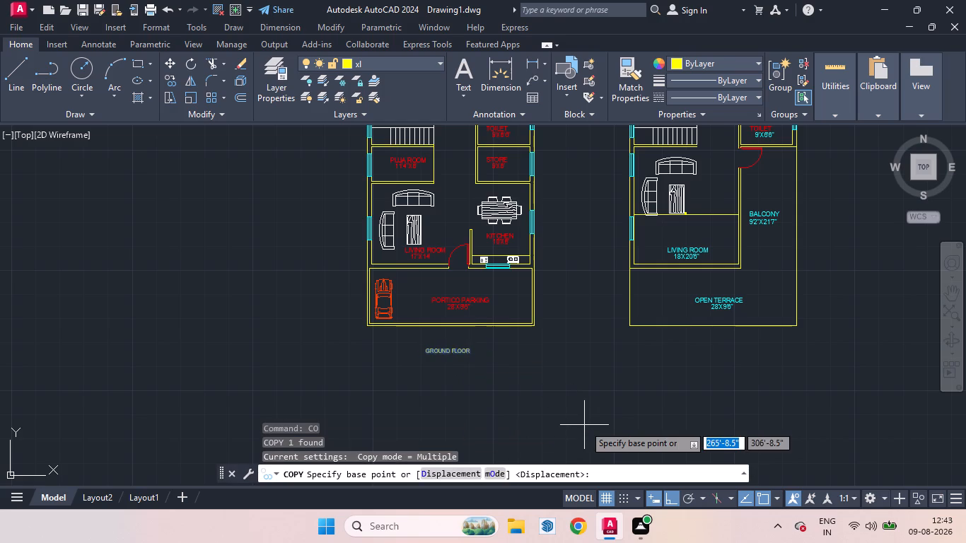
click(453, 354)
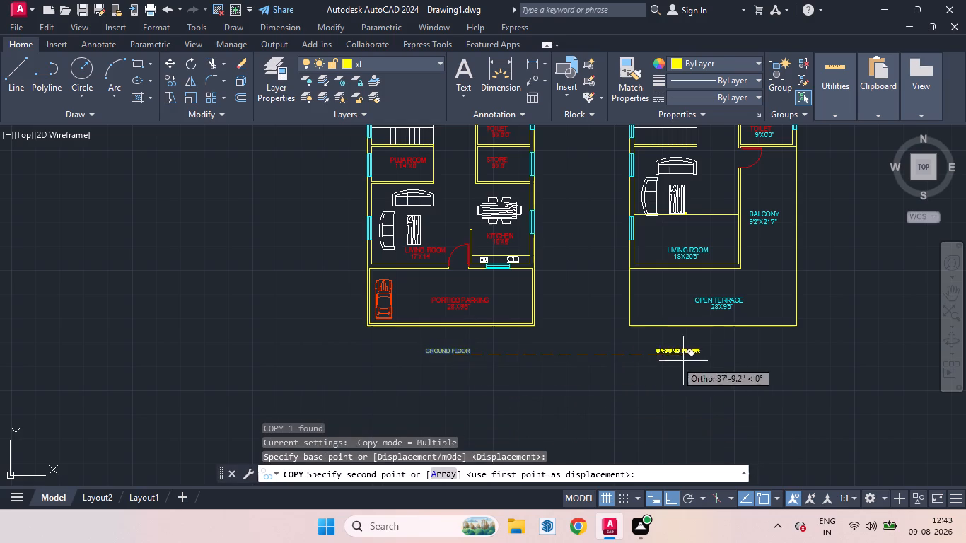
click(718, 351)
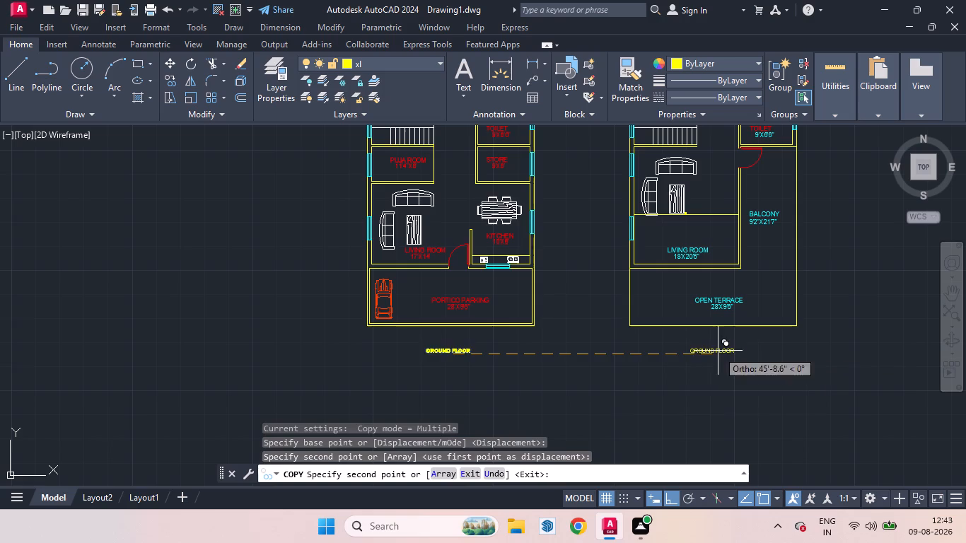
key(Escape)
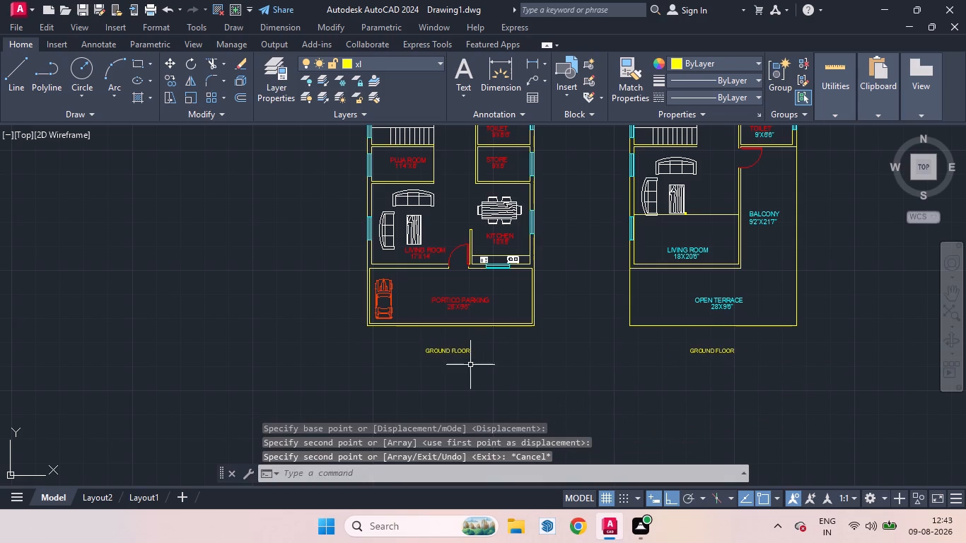
Scale the "GROUND FLOOR" text below the ground floor plan to about three times its size, from its lower-left insertion point.
click(453, 353)
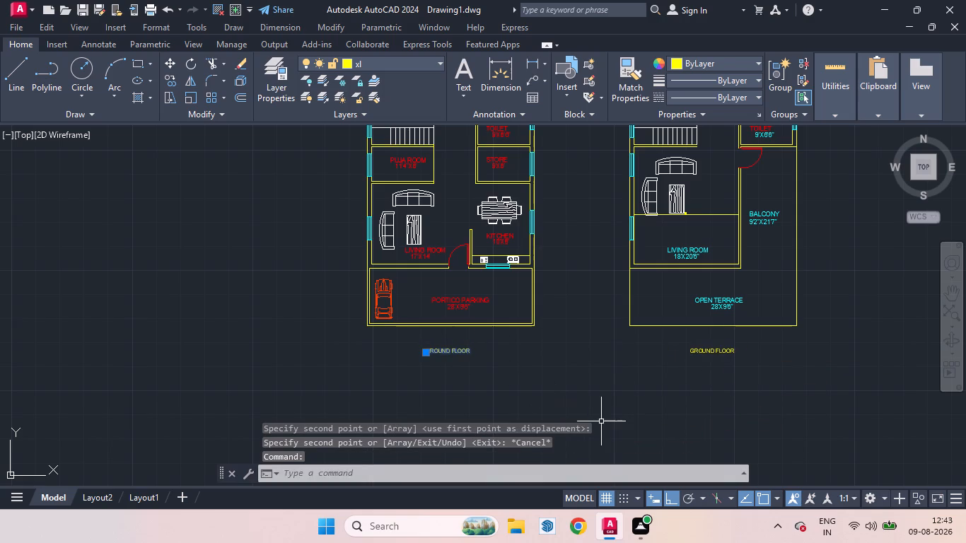
text(SC)
key(Return)
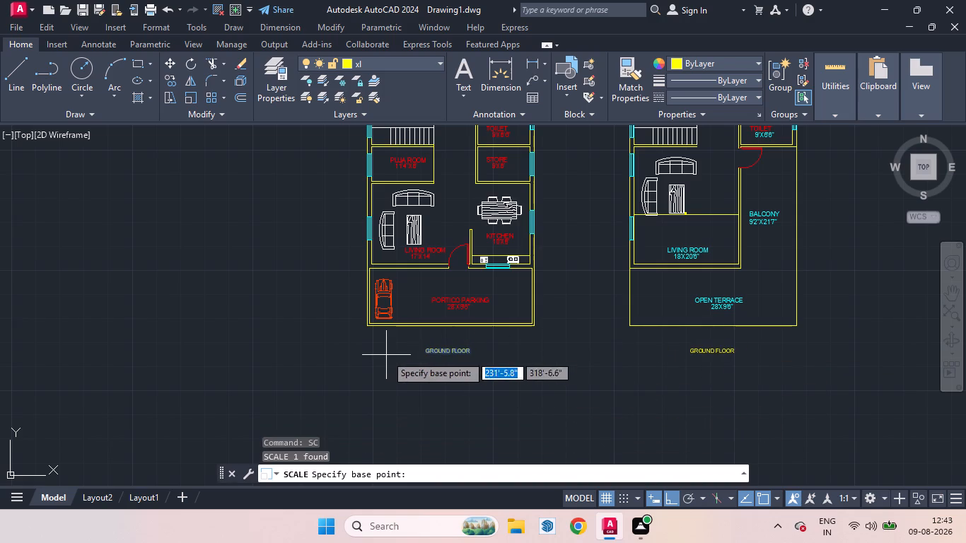
click(426, 352)
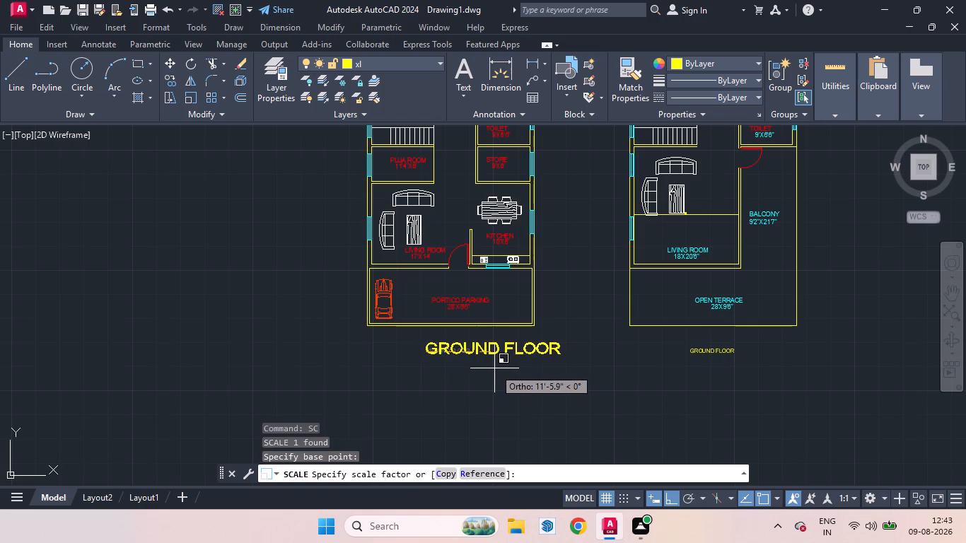
click(494, 368)
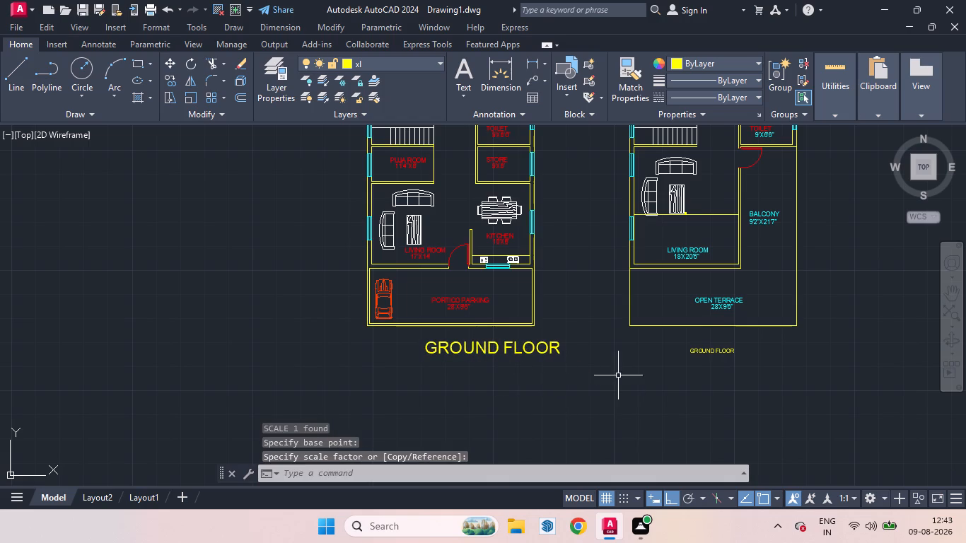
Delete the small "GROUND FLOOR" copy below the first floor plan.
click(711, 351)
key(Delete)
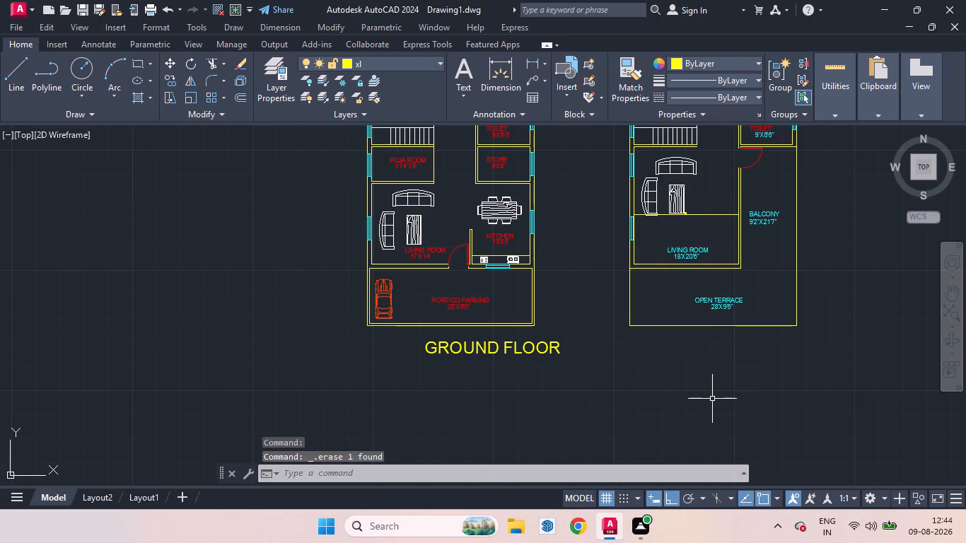
Copy the enlarged "GROUND FLOOR" title horizontally about 38'-2" so it sits below the first floor plan's open terrace.
click(522, 346)
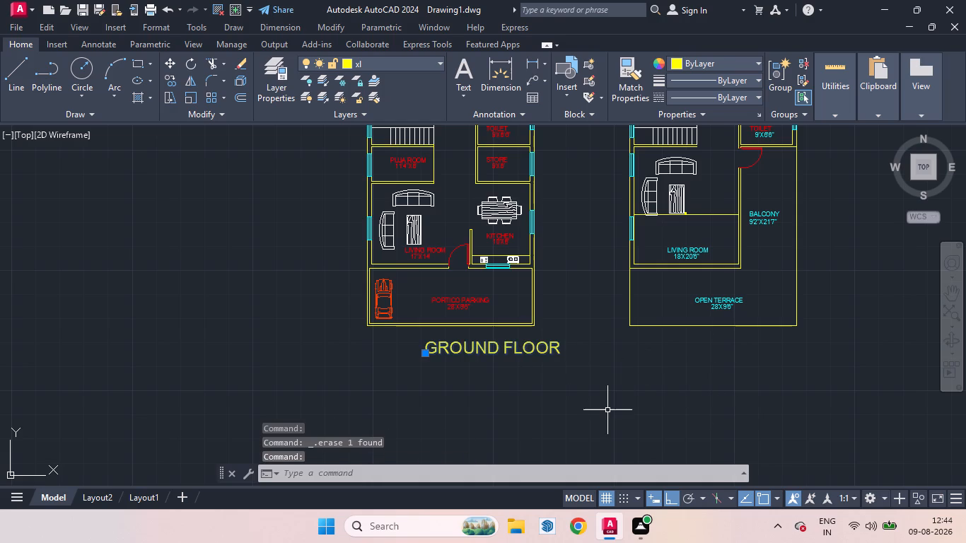
text(CO)
key(Return)
click(562, 395)
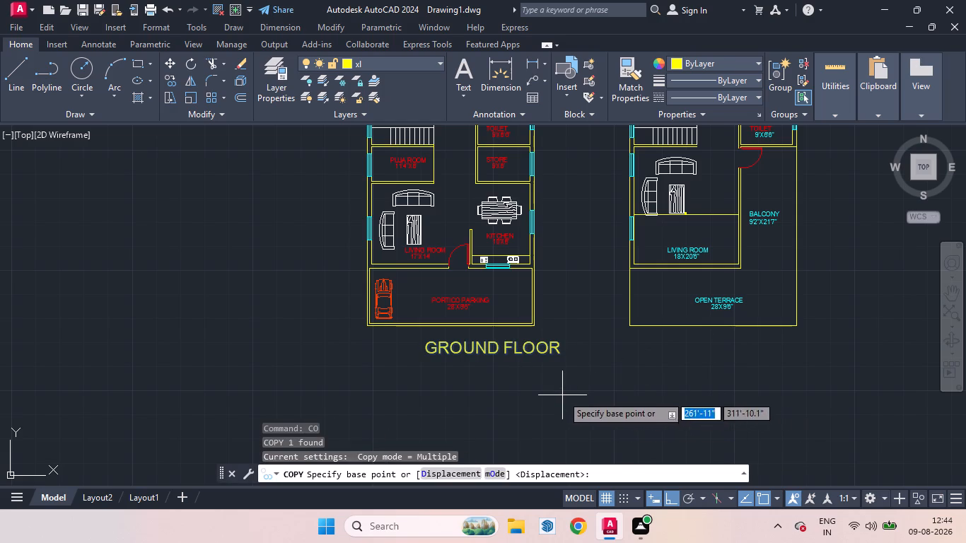
click(783, 390)
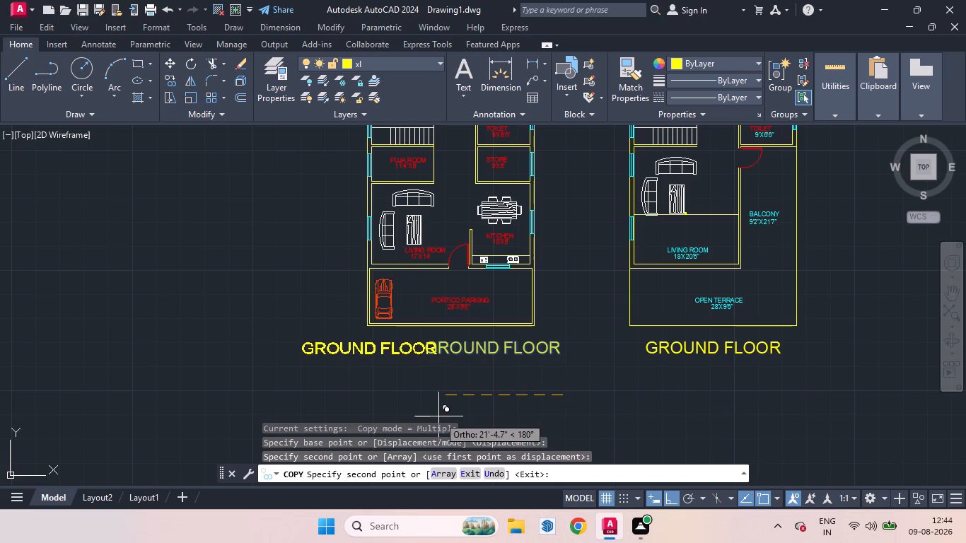
key(Escape)
Move the ground floor plan's title horizontally back to the left so it is centred under the portico parking.
click(455, 352)
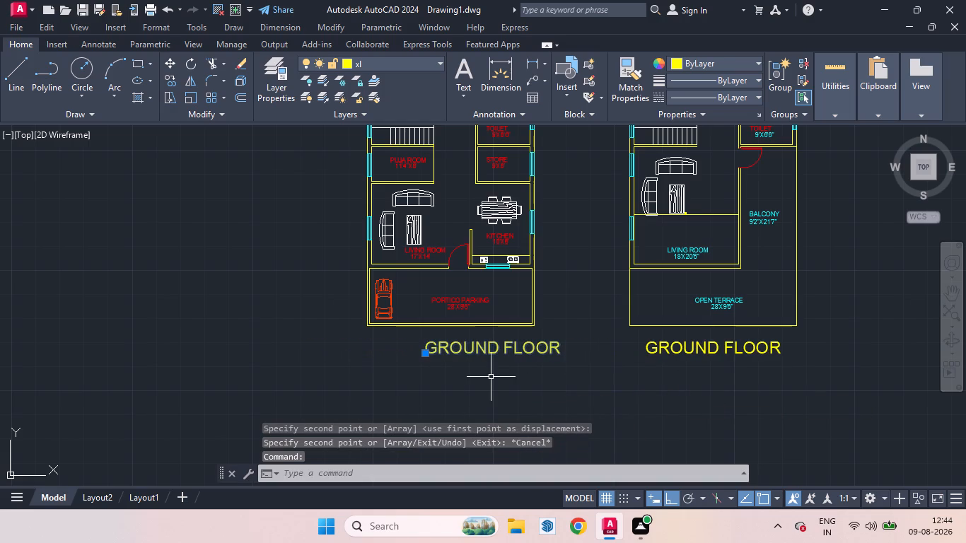
key(m)
key(Return)
click(493, 377)
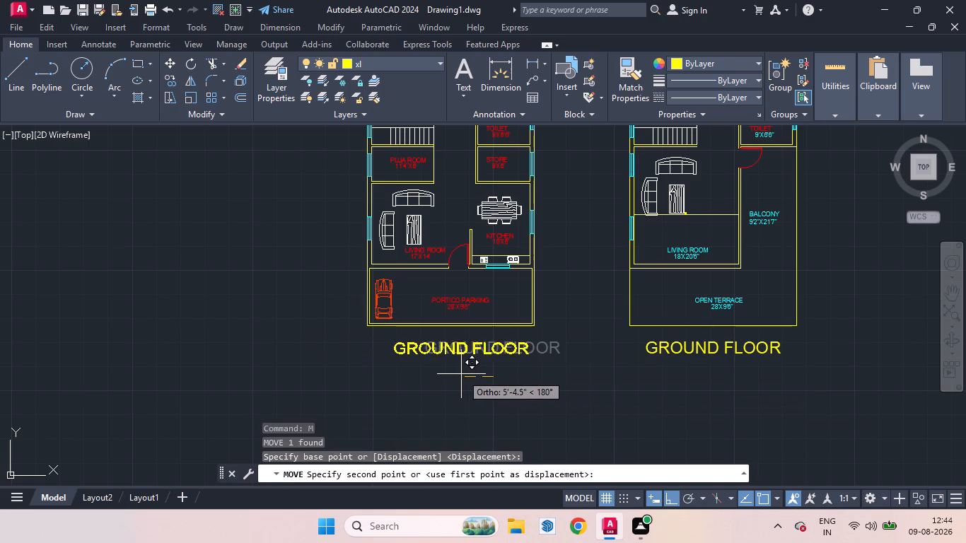
click(448, 373)
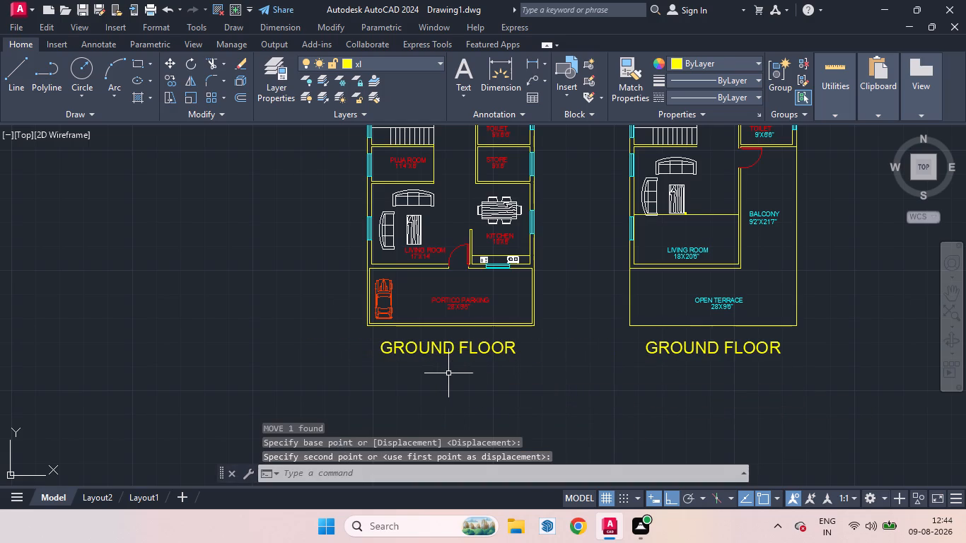
Edit the title below the open terrace to read "FIRST FLOOR".
click(692, 345)
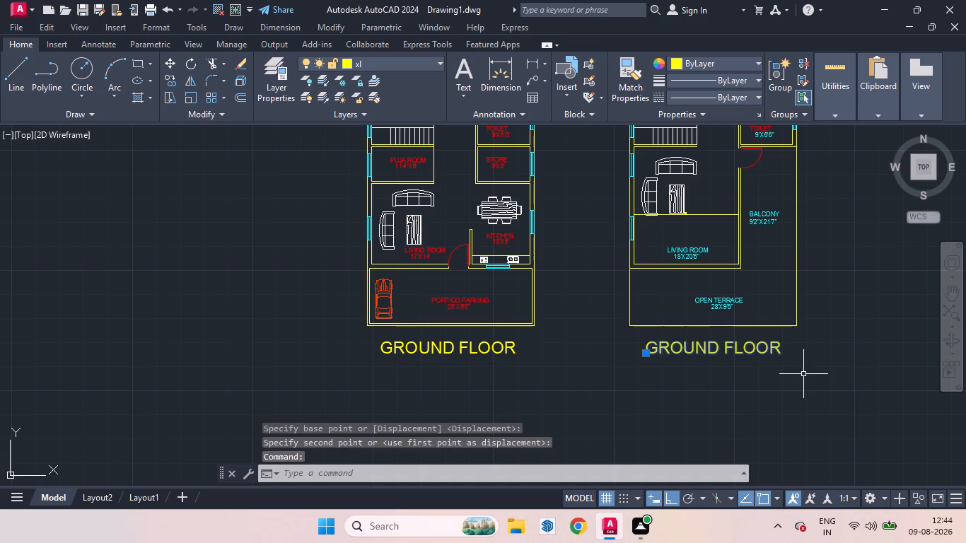
text(TED)
key(Return)
click(723, 346)
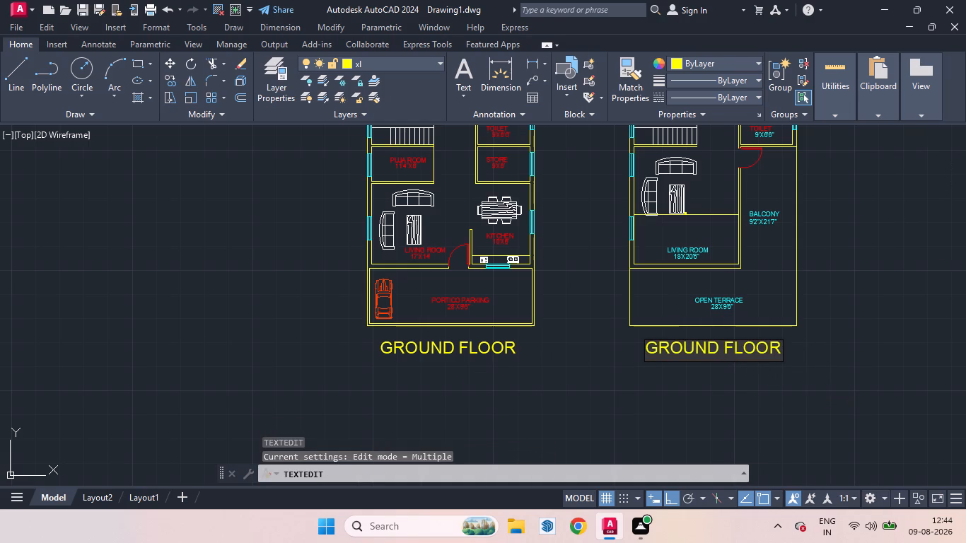
click(720, 346)
key(BackSpace)
key(BackSpace)
key(BackSpace)
key(BackSpace)
key(BackSpace)
key(BackSpace)
key(BackSpace)
key(BackSpace)
key(BackSpace)
key(BackSpace)
key(BackSpace)
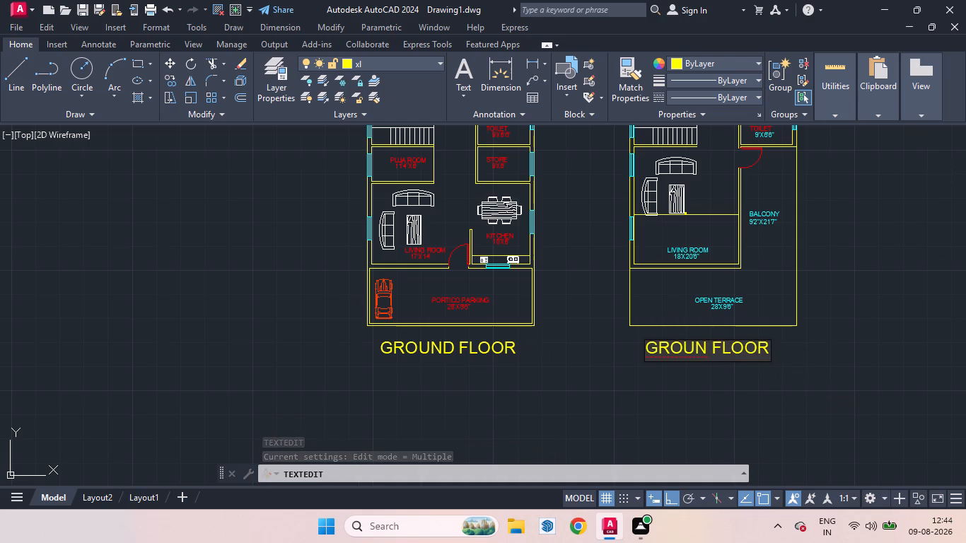
text(FIRST)
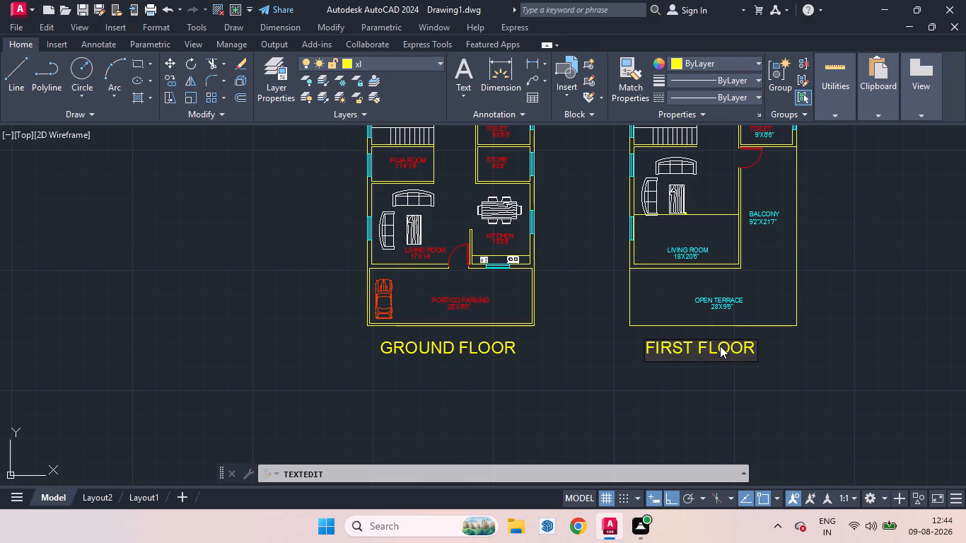
key(Return)
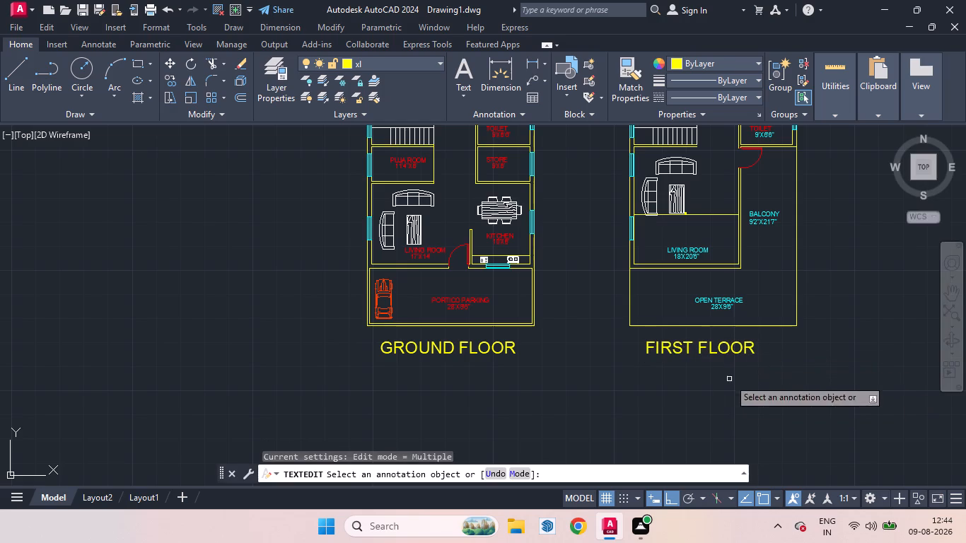
key(space)
Move the "GROUND FLOOR" title about 3' straight down, away from the portico parking's outer wall.
scroll(571, 425, down, 2)
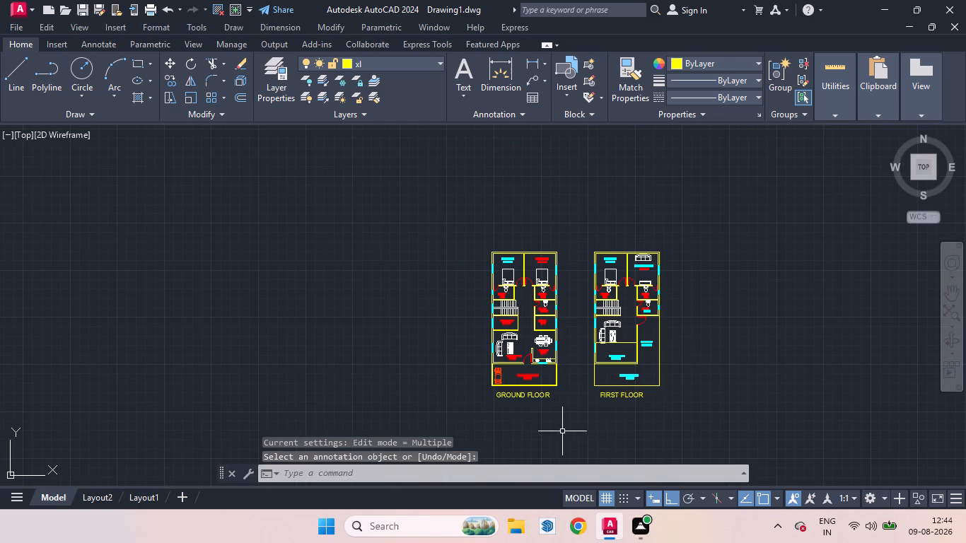
scroll(560, 432, up, 1)
middle_drag(550, 419, 542, 412)
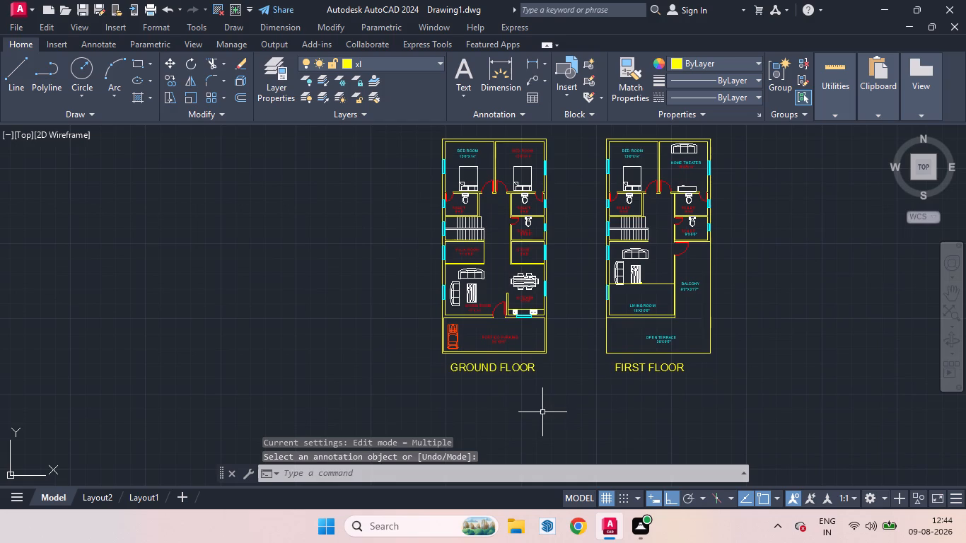
scroll(511, 370, up, 2)
scroll(514, 368, down, 1)
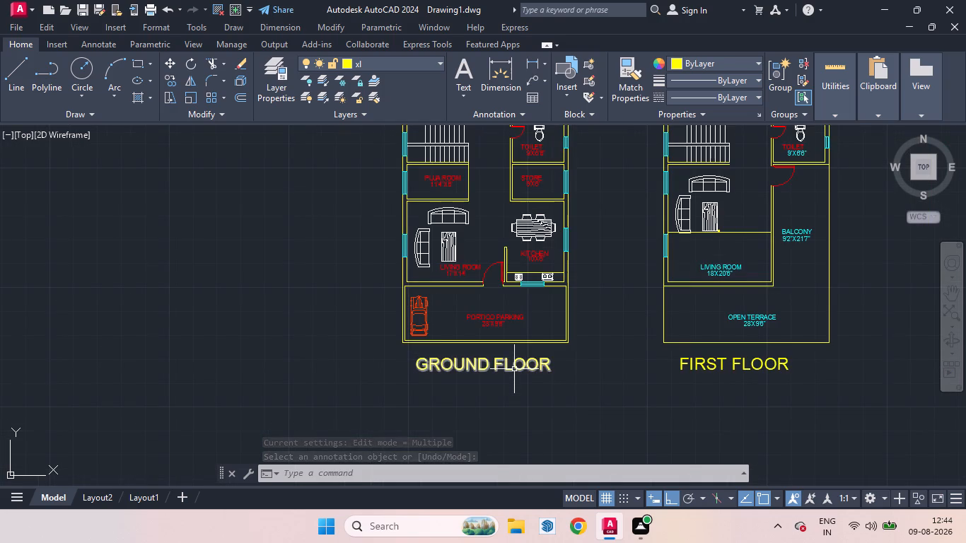
click(514, 369)
key(m)
key(Return)
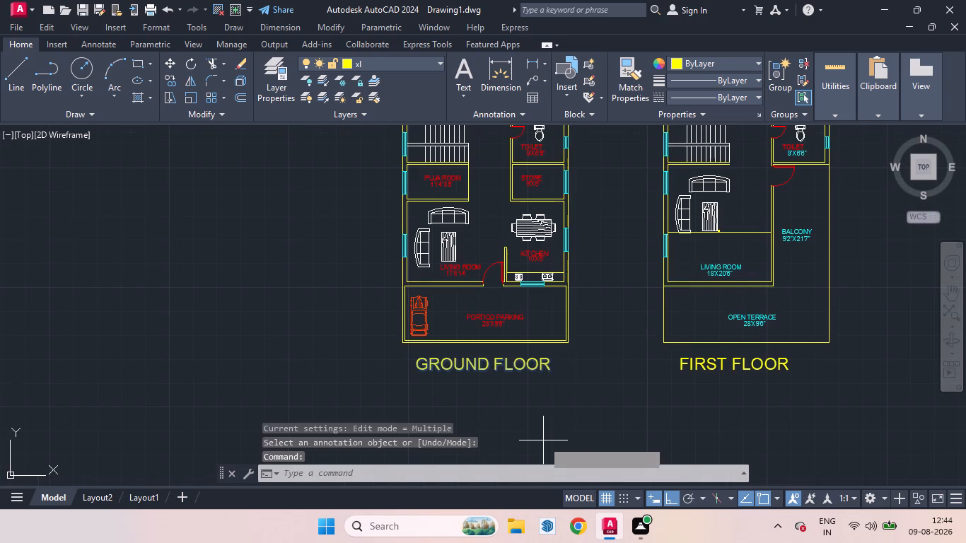
drag(478, 385, 476, 396)
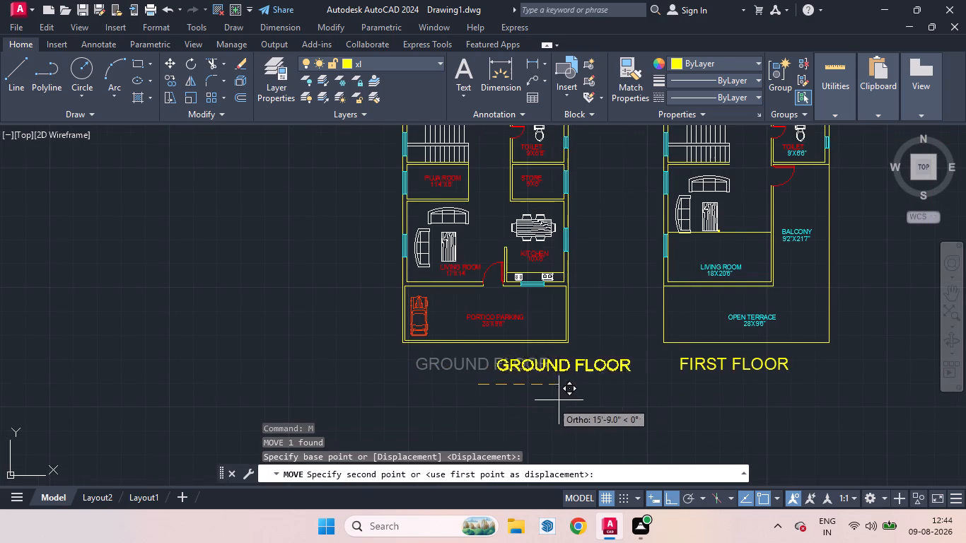
click(495, 402)
Move the "FIRST FLOOR" title about 3' straight down, nearly level with the "GROUND FLOOR" title.
click(726, 365)
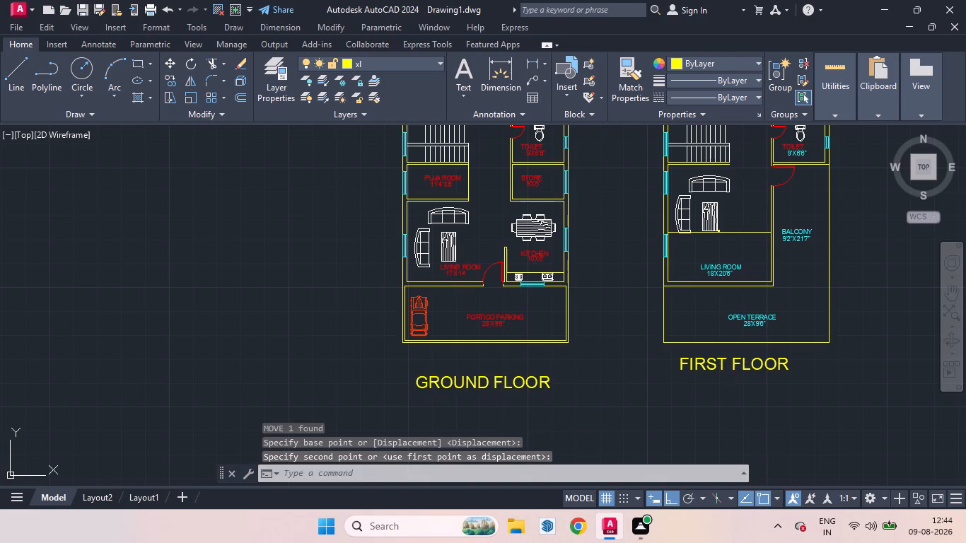
click(737, 411)
click(735, 360)
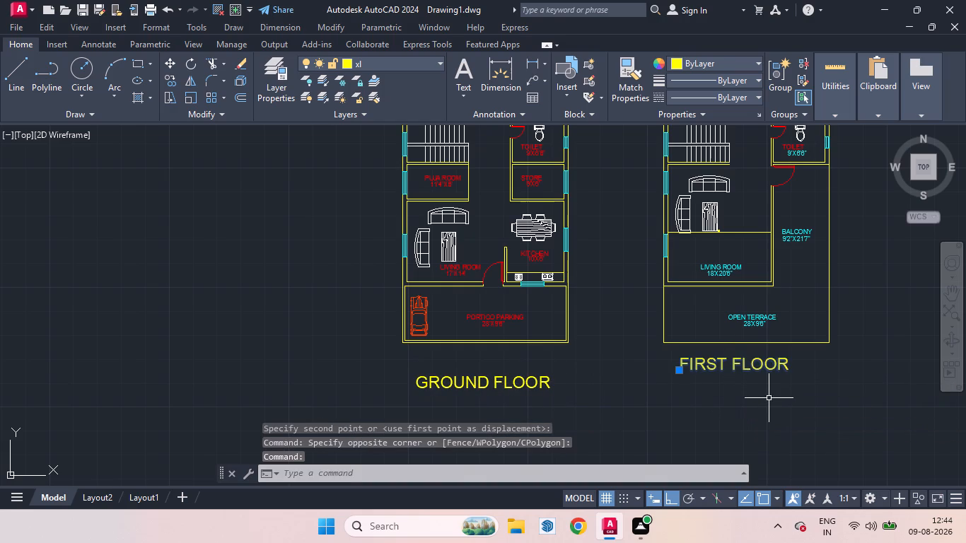
key(m)
key(Return)
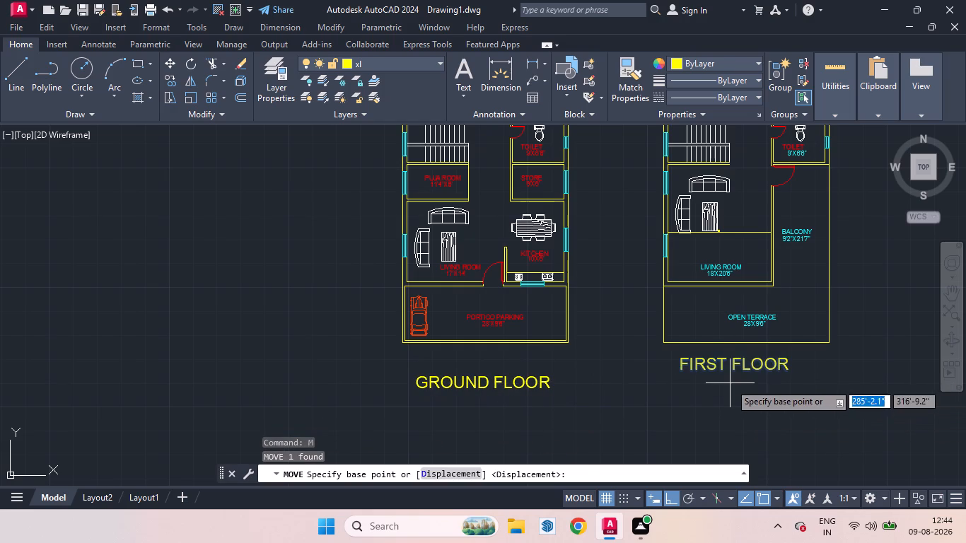
click(730, 383)
click(731, 399)
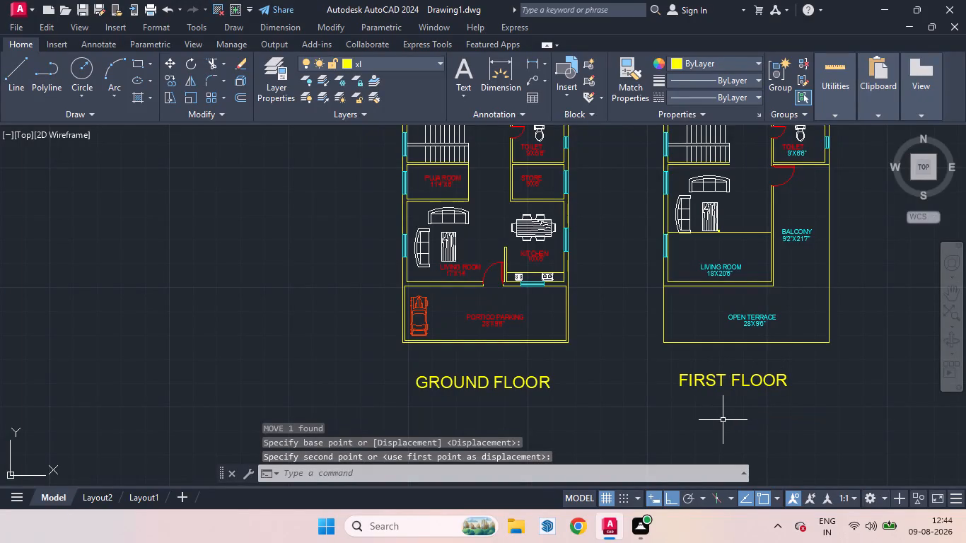
Underline the "GROUND FLOOR" title with a horizontal line about 23' long.
key(l)
key(Return)
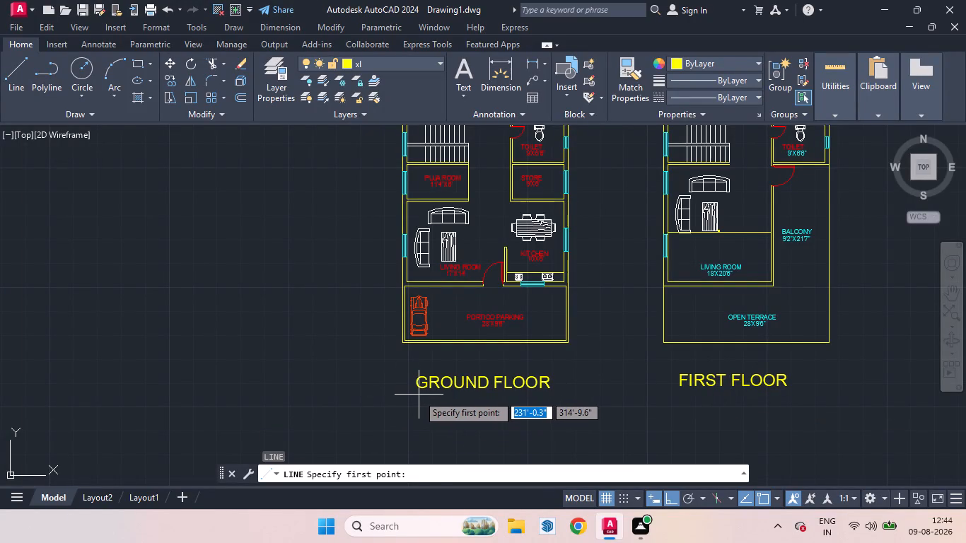
click(418, 395)
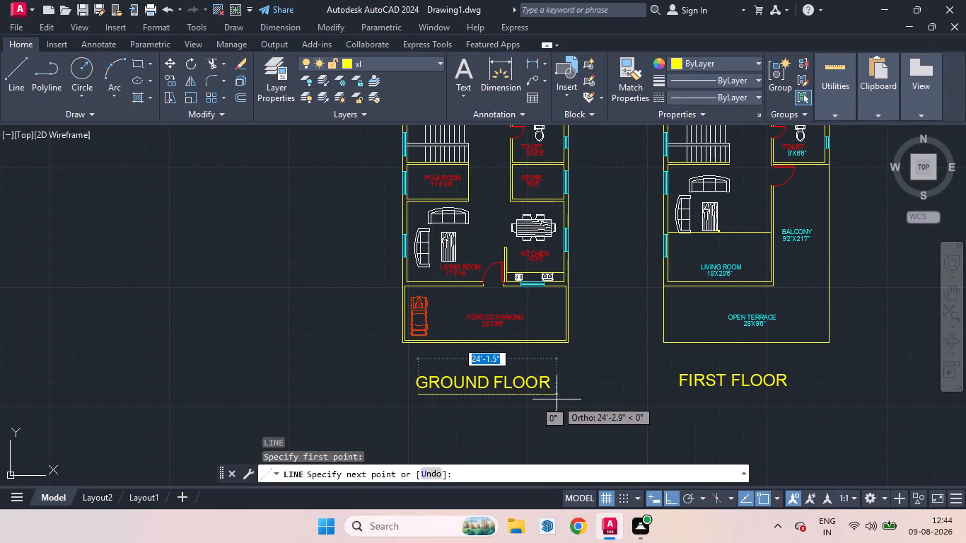
click(553, 402)
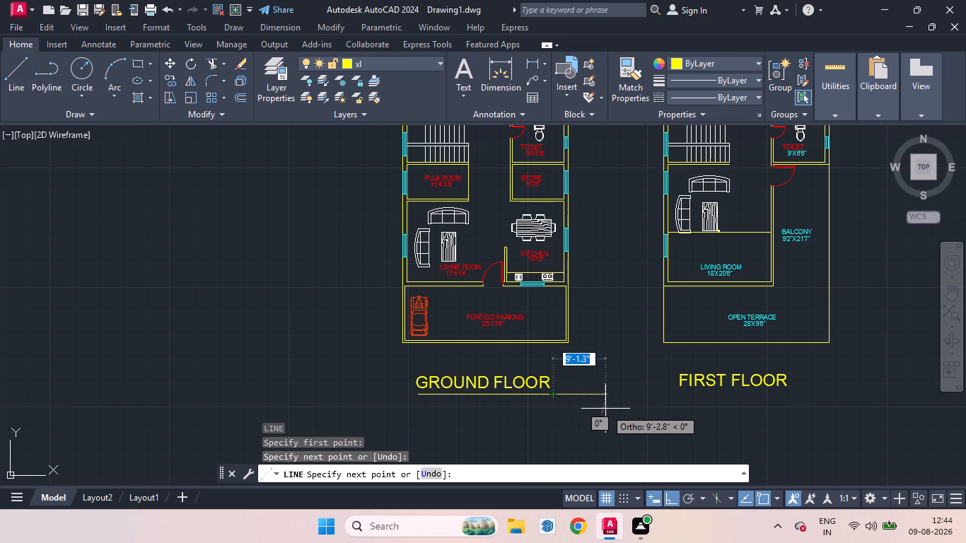
key(Escape)
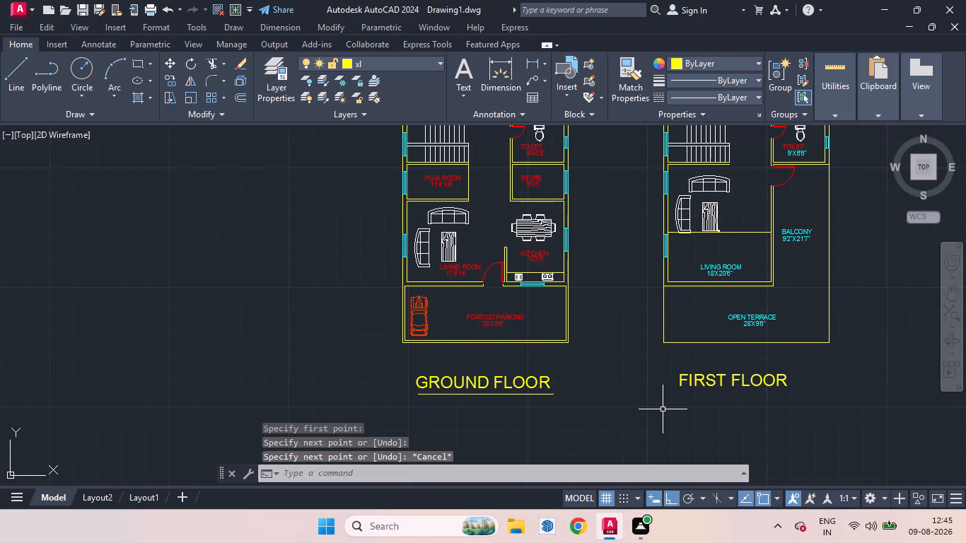
Underline the "FIRST FLOOR" title with a horizontal line about 19' long.
key(l)
key(Return)
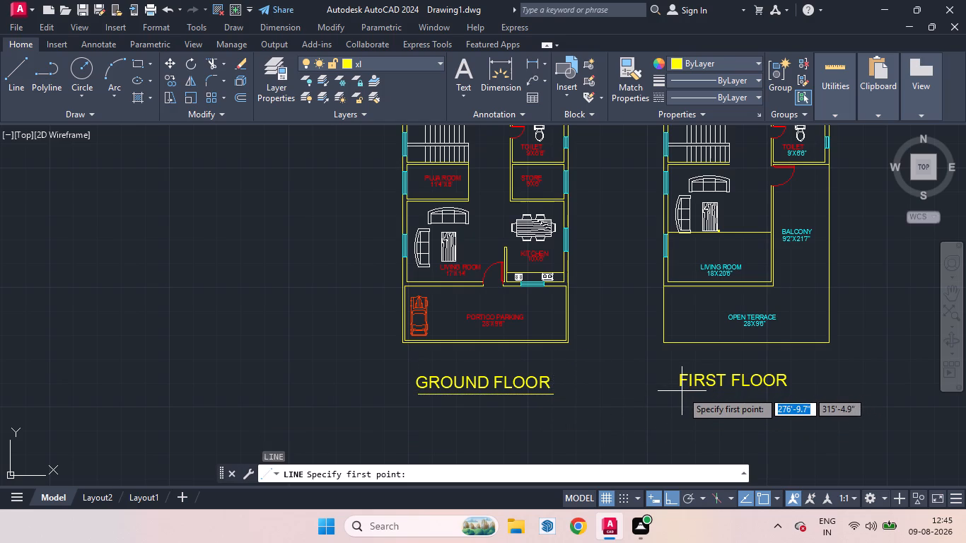
click(680, 395)
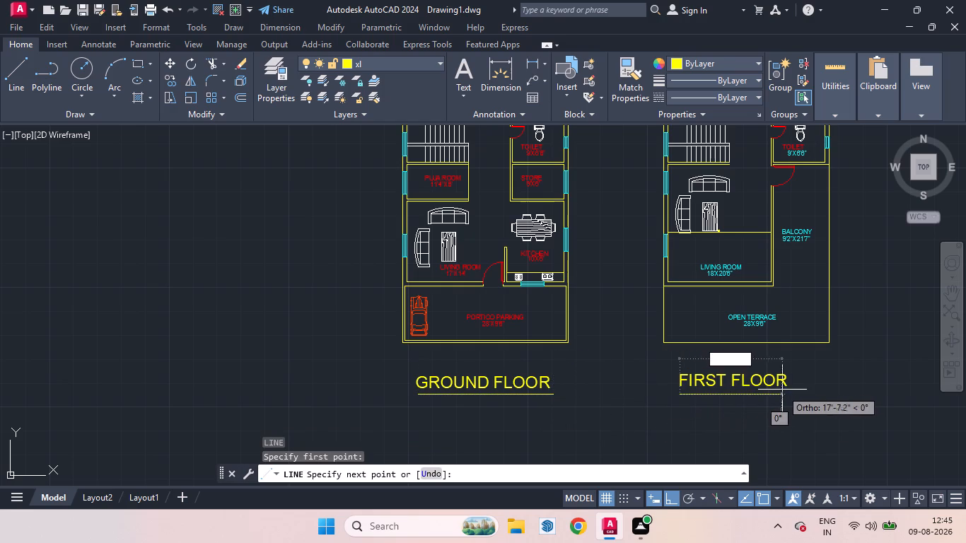
click(790, 390)
key(space)
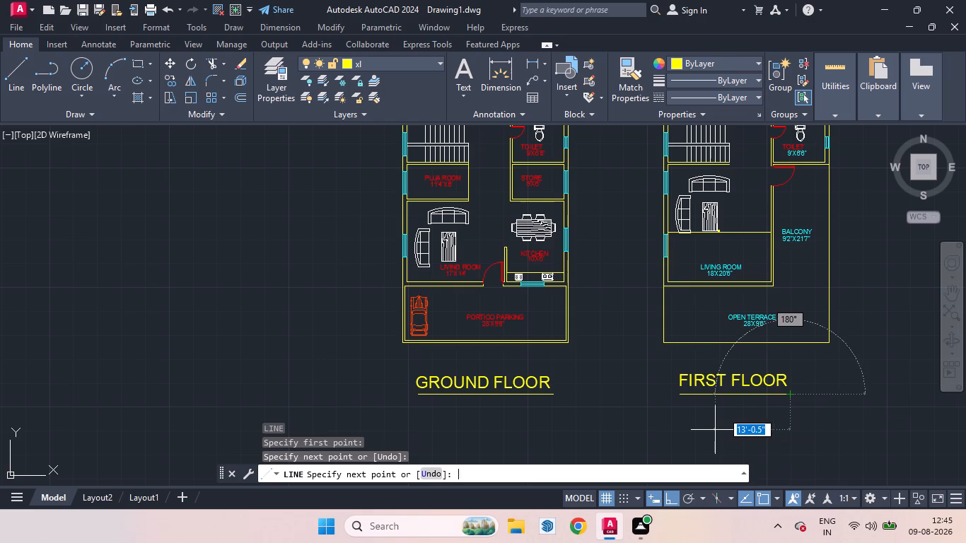
Turn off the grid in Layout1's viewport, then enlarge and reposition both titled floor plans to fit within the sheet.
scroll(511, 433, down, 2)
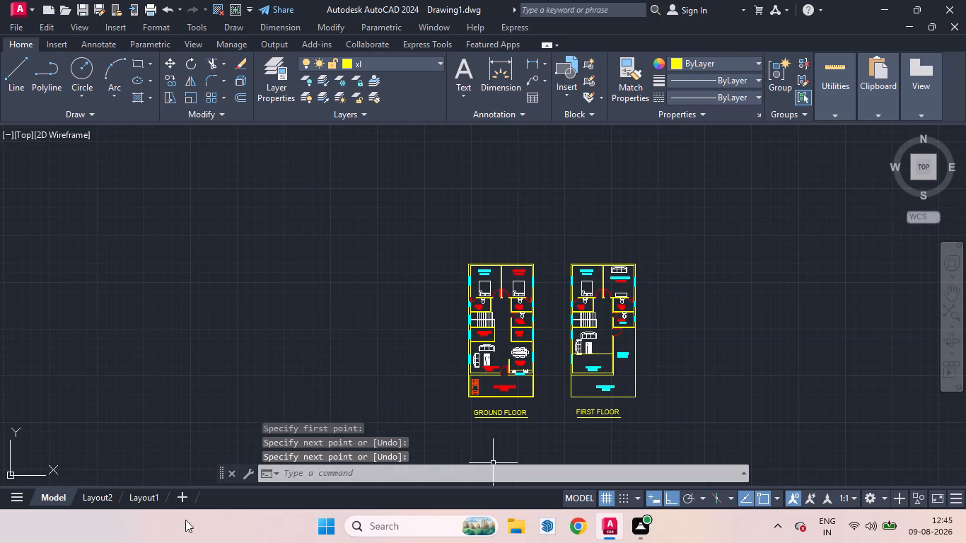
click(141, 503)
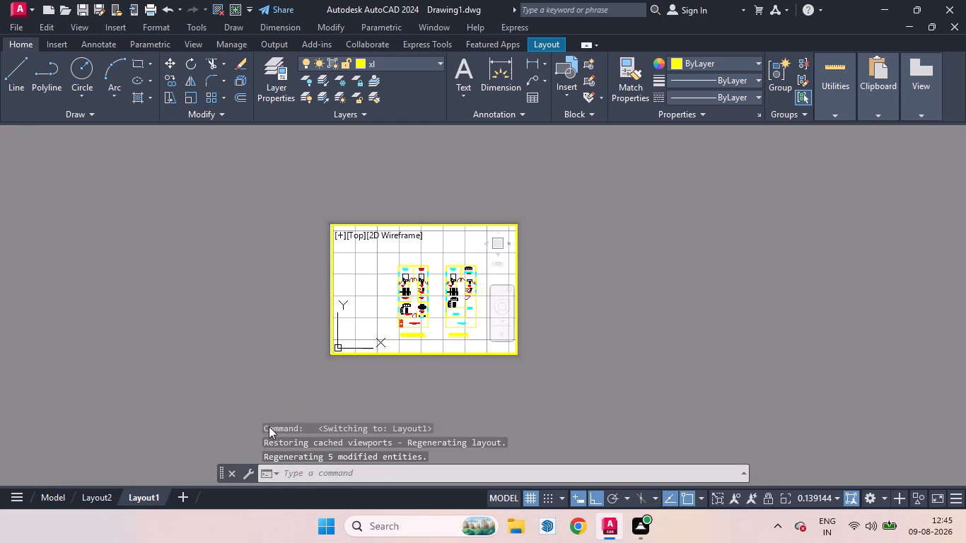
click(105, 498)
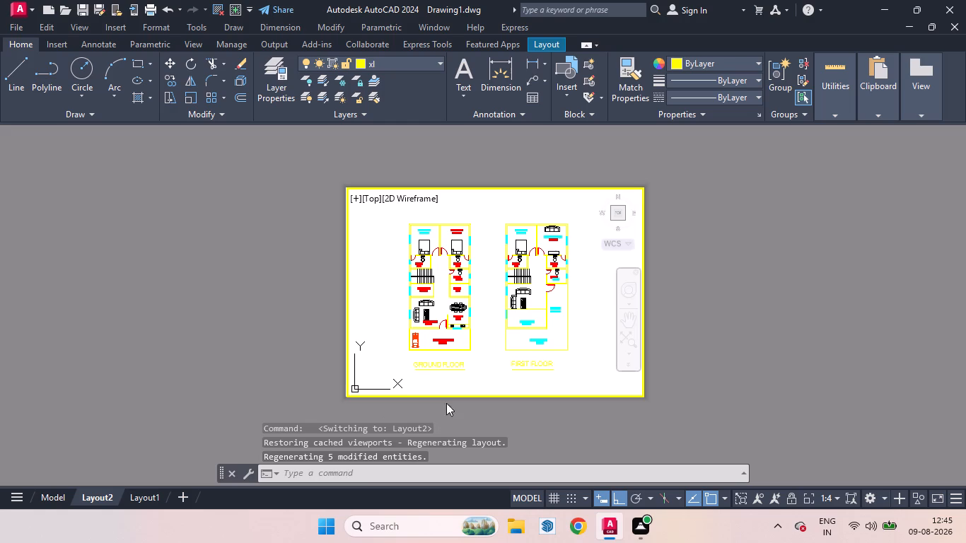
click(150, 496)
scroll(436, 321, up, 1)
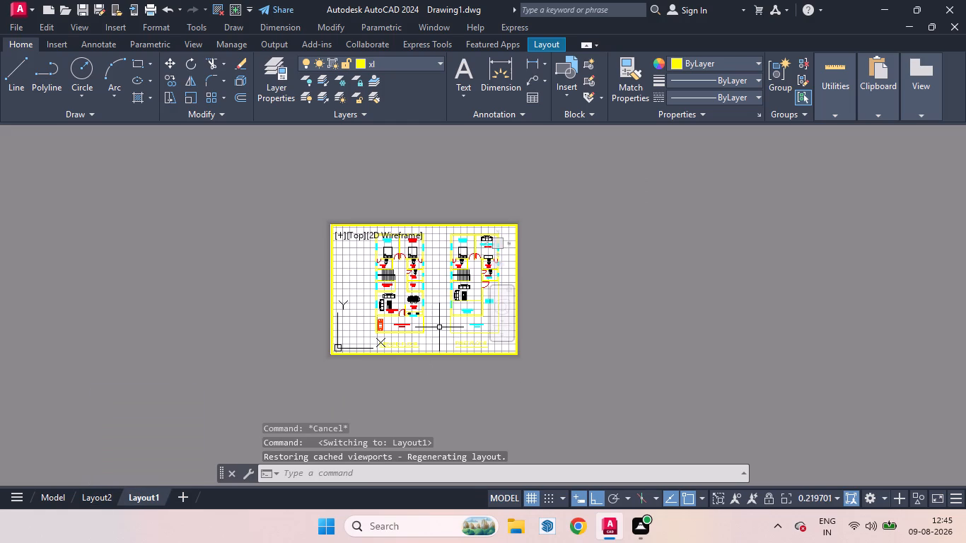
click(528, 503)
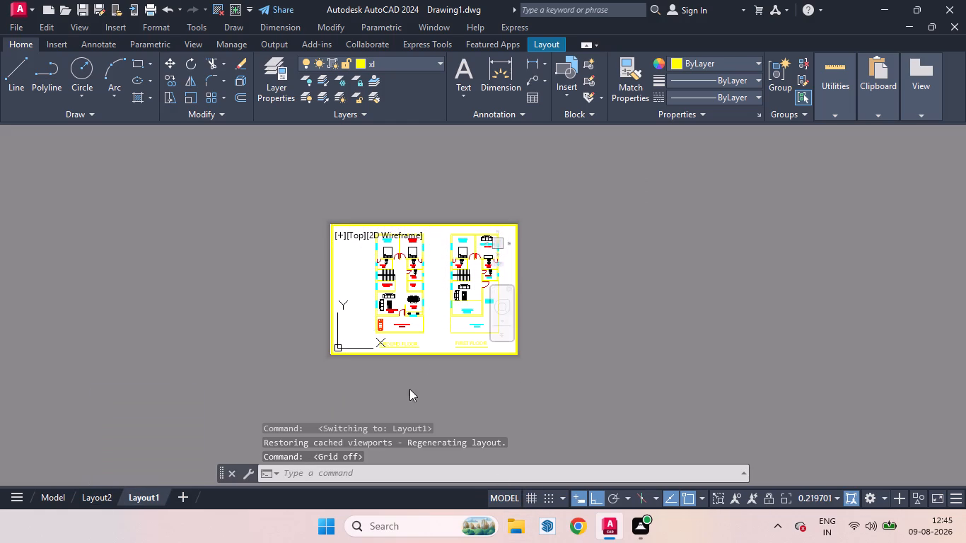
middle_drag(392, 349, 436, 356)
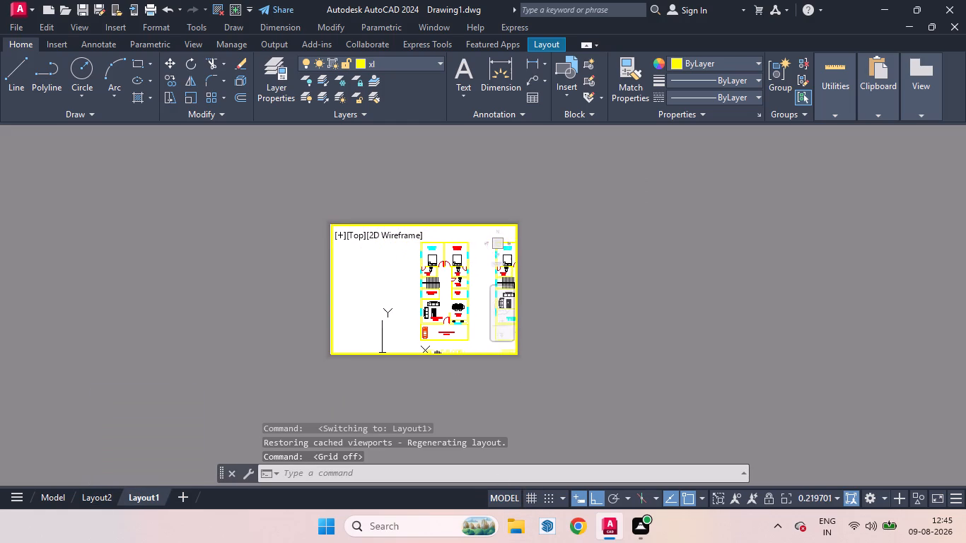
middle_drag(436, 356, 377, 346)
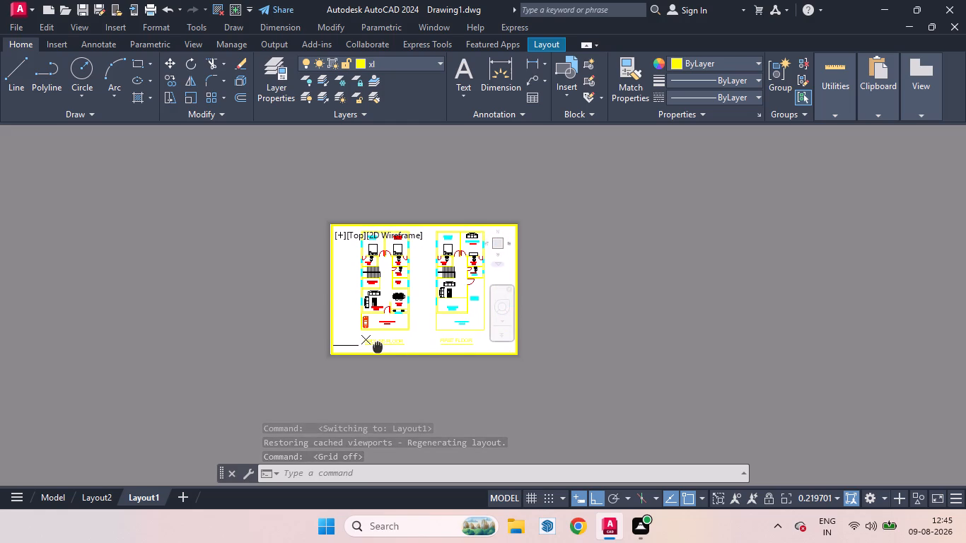
middle_drag(377, 346, 378, 349)
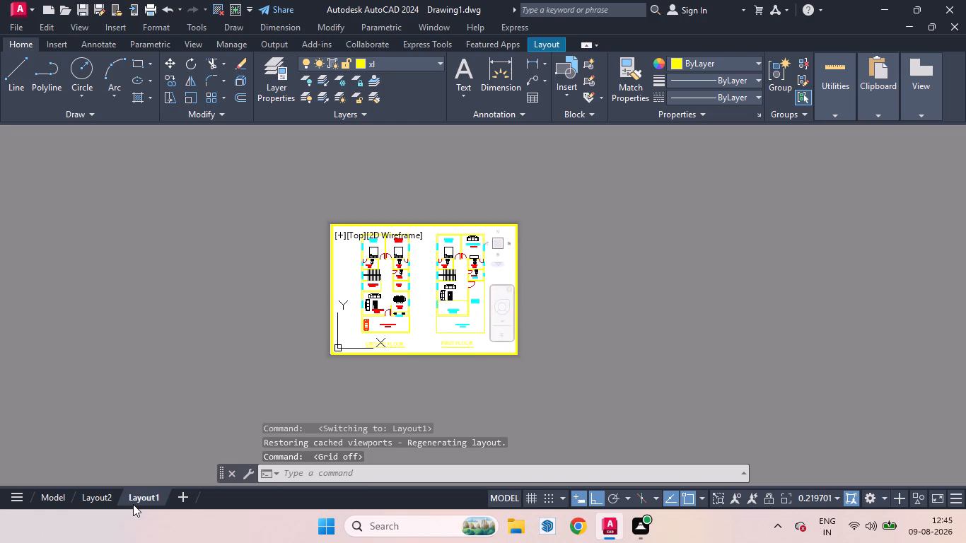
In model space, insert the Trees - Imperial block from the tool palettes beside the open terrace's label, near the terrace's outer corner.
click(96, 500)
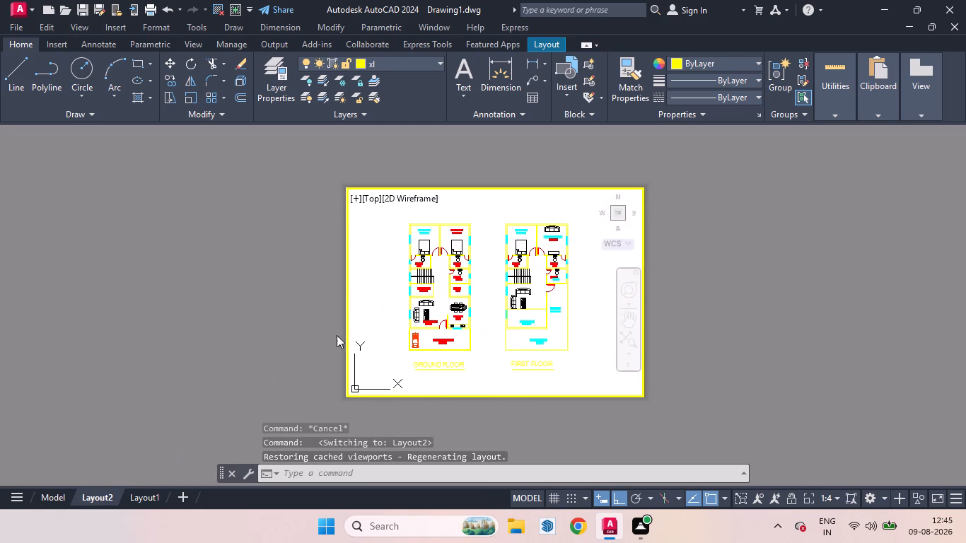
click(45, 503)
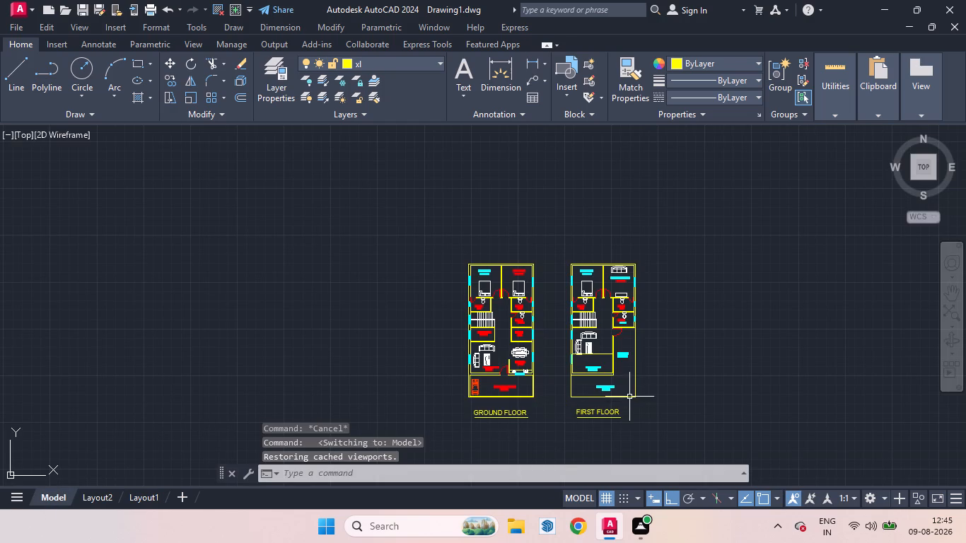
scroll(636, 387, up, 3)
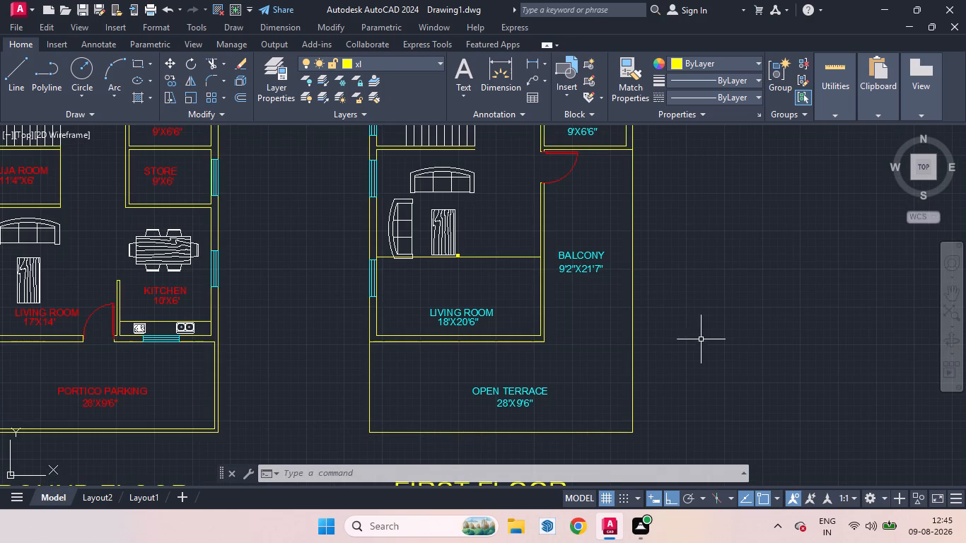
text(TP)
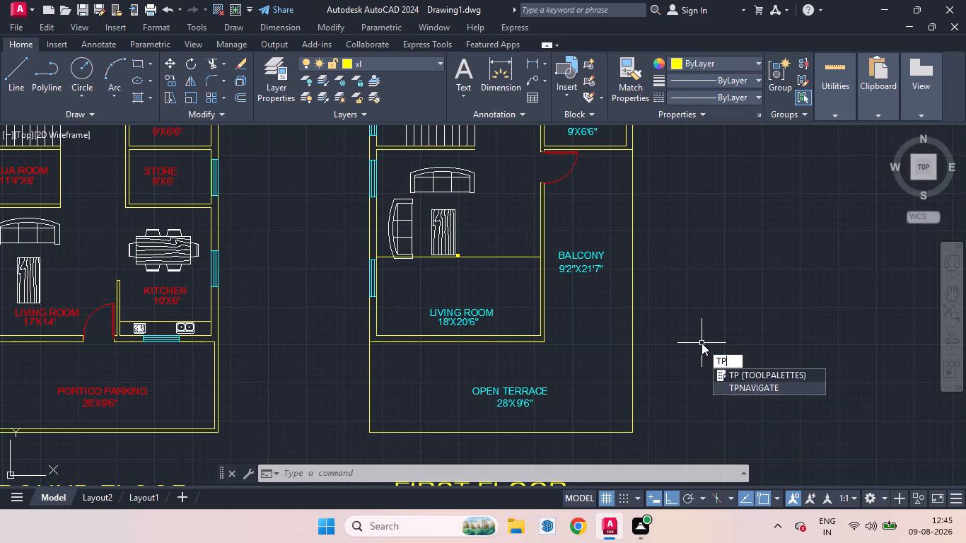
key(Return)
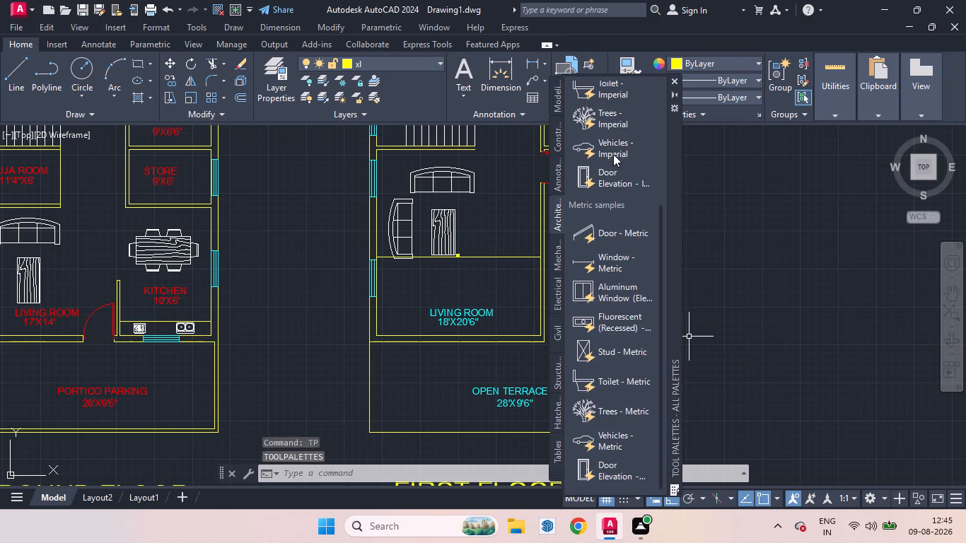
click(595, 116)
drag(589, 119, 762, 216)
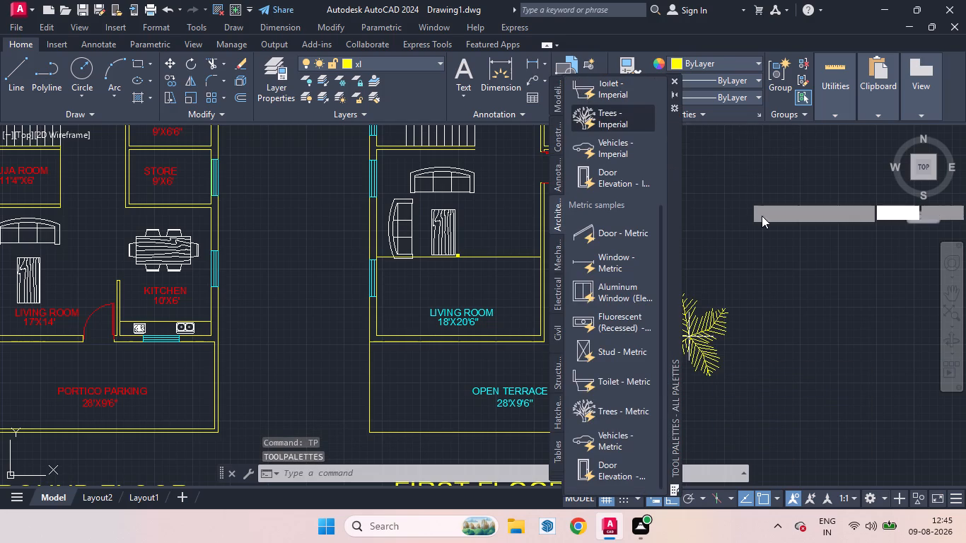
drag(762, 216, 810, 332)
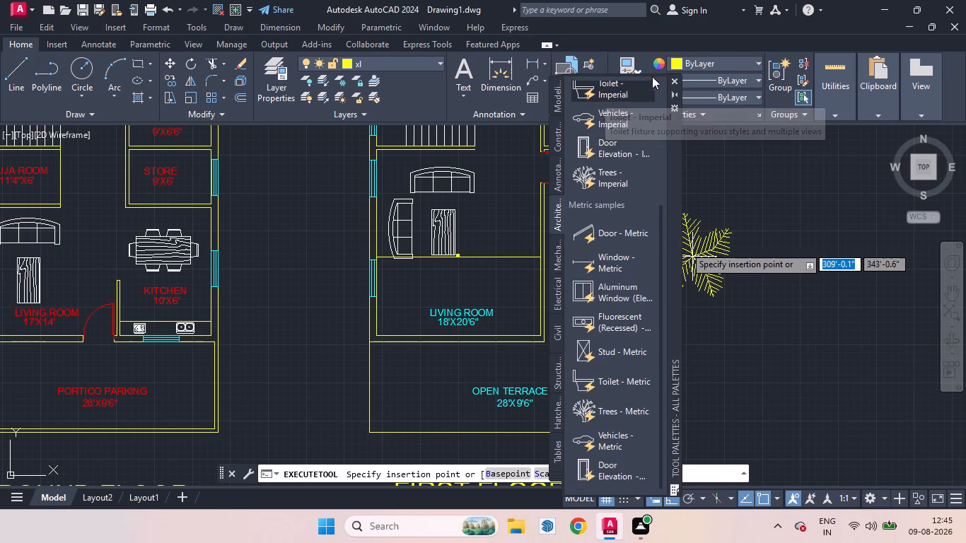
click(673, 77)
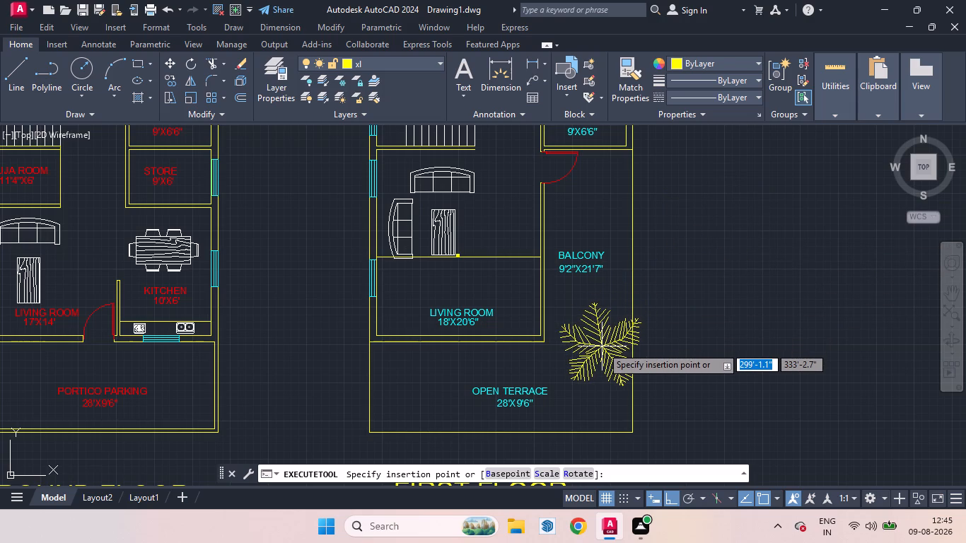
scroll(595, 334, down, 1)
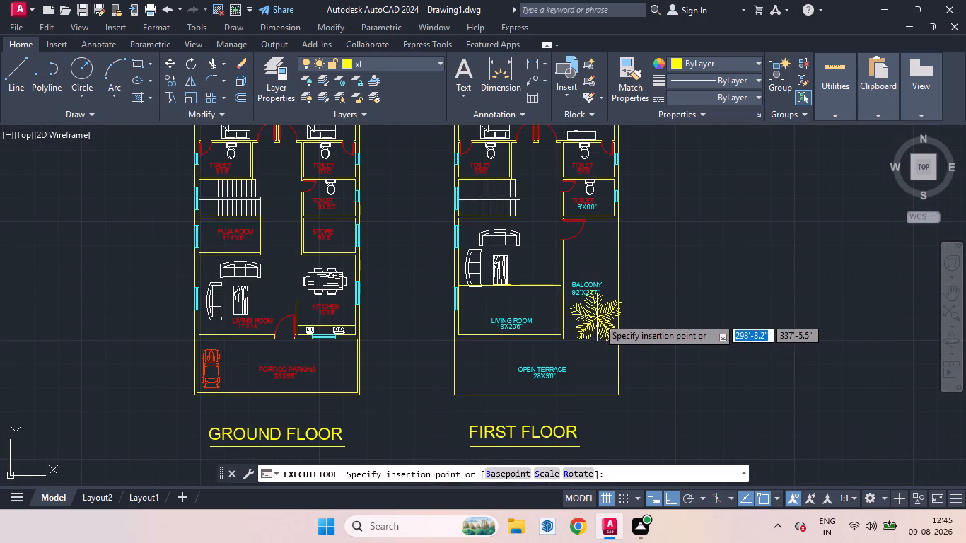
scroll(593, 371, up, 1)
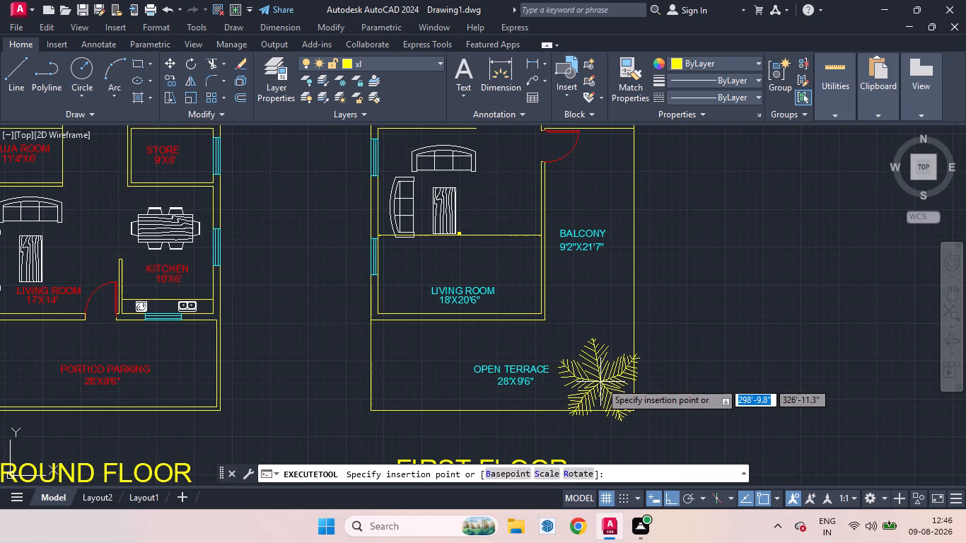
click(600, 382)
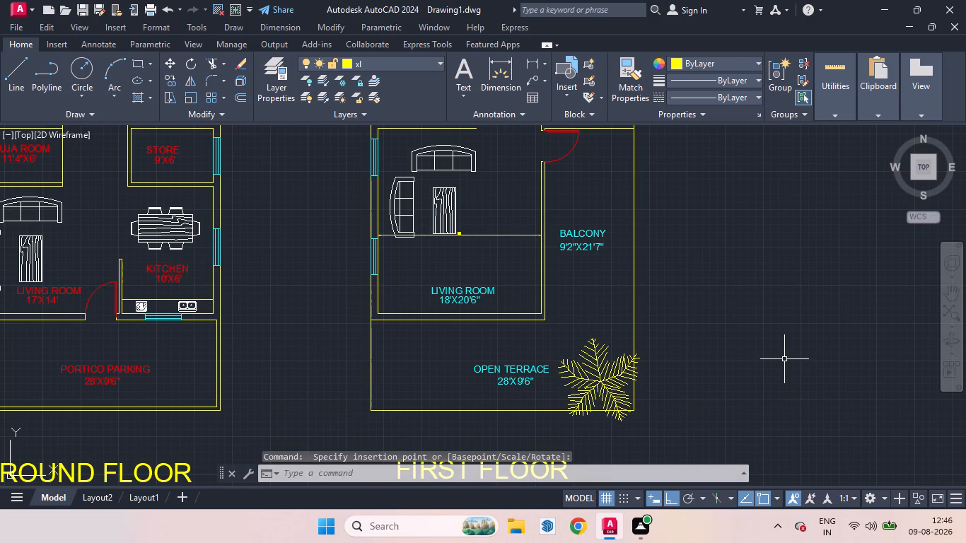
key(Escape)
Scale the open terrace's tree down to a little under half its size, using its uppermost leaf tip as base point.
click(593, 389)
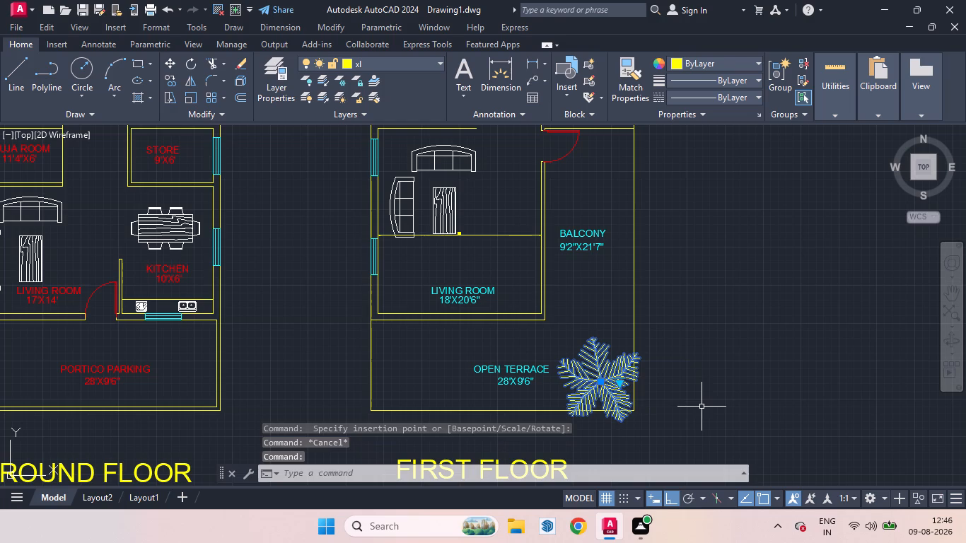
key(s)
key(c)
key(Return)
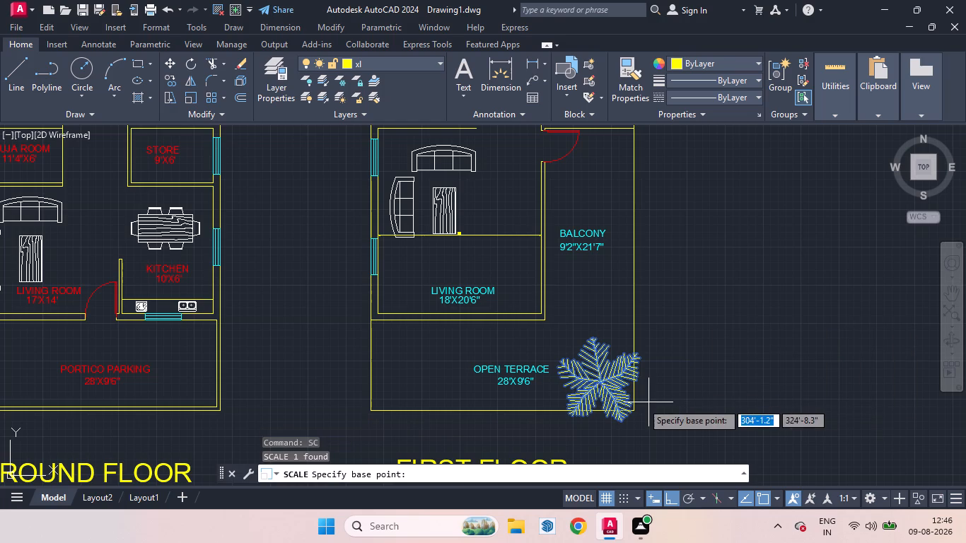
click(590, 333)
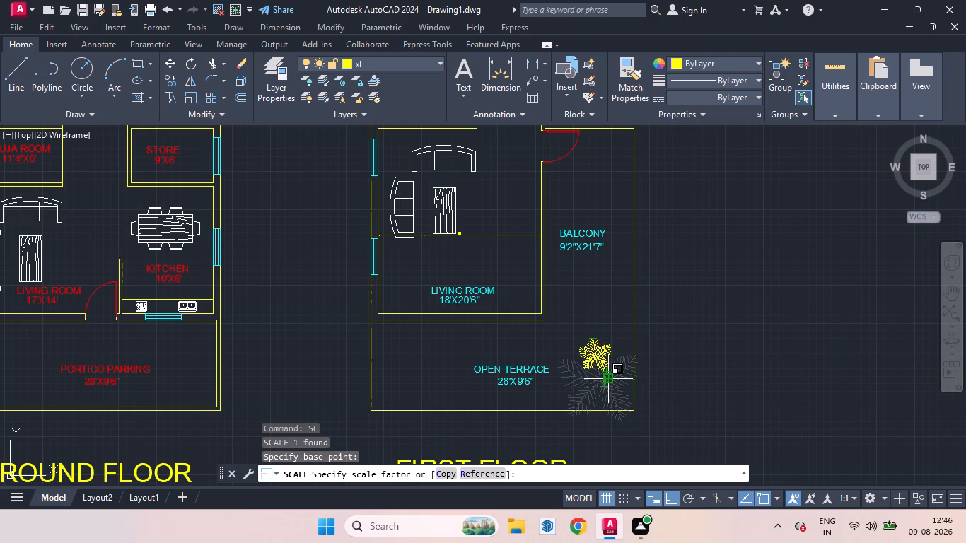
click(606, 378)
Move the tree about 4' diagonally, with ortho off, into the open terrace's outer corner, just inside both boundary lines.
click(590, 368)
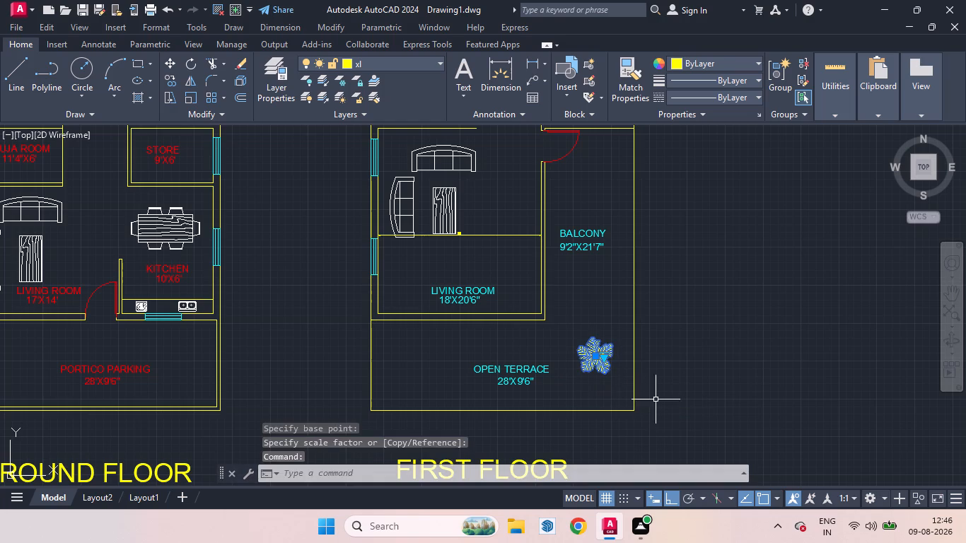
key(m)
key(Return)
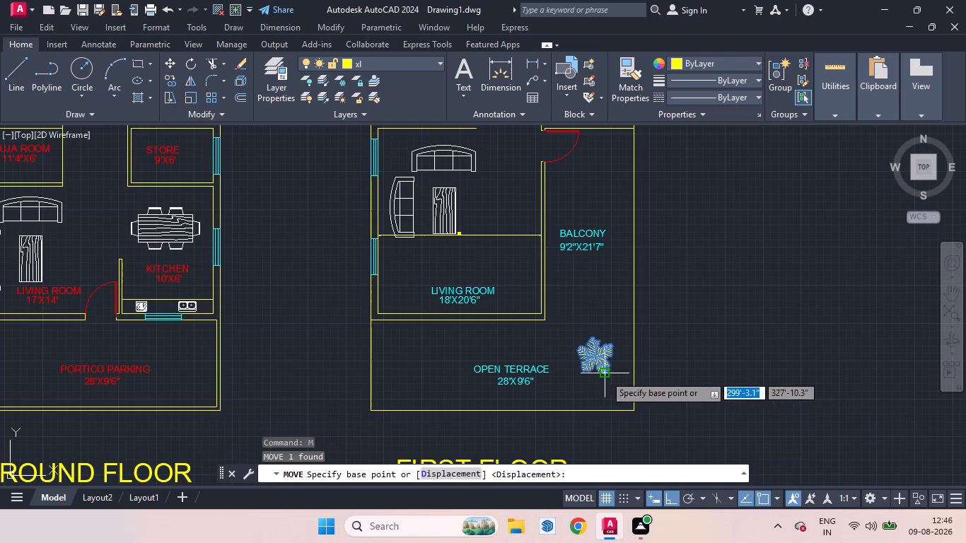
click(598, 370)
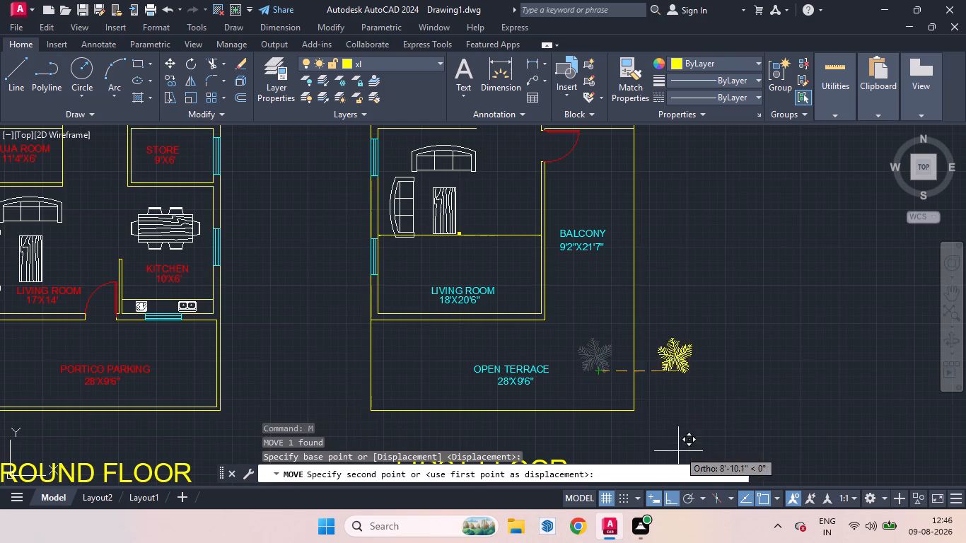
click(674, 503)
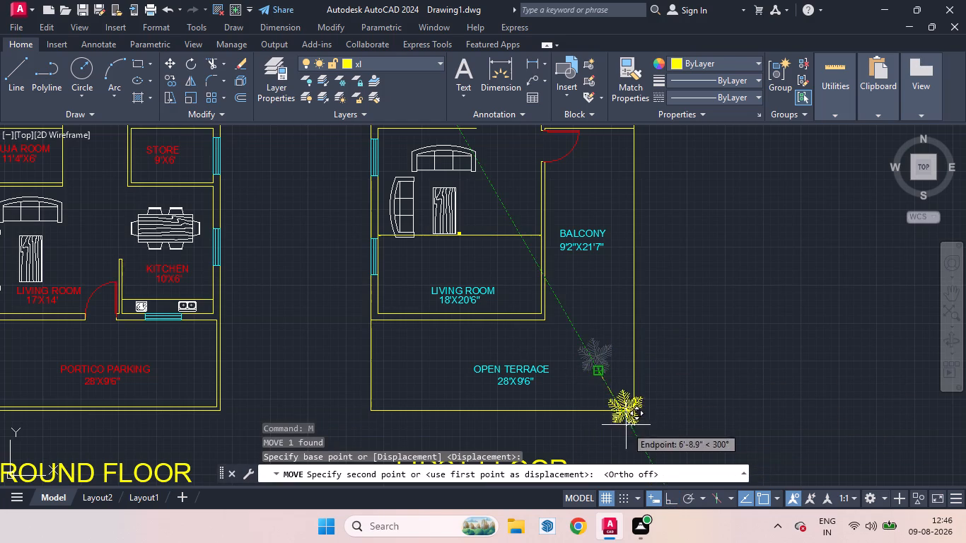
scroll(620, 413, up, 2)
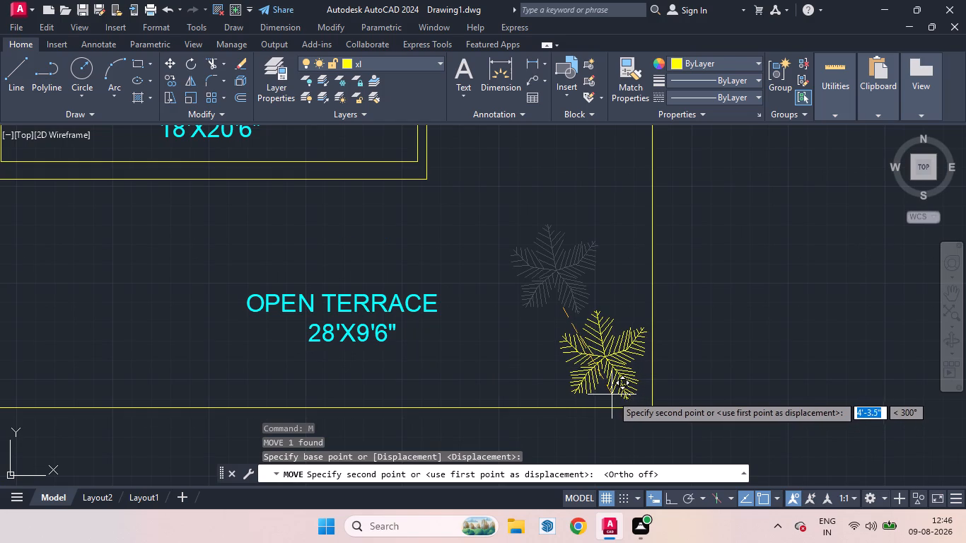
click(610, 395)
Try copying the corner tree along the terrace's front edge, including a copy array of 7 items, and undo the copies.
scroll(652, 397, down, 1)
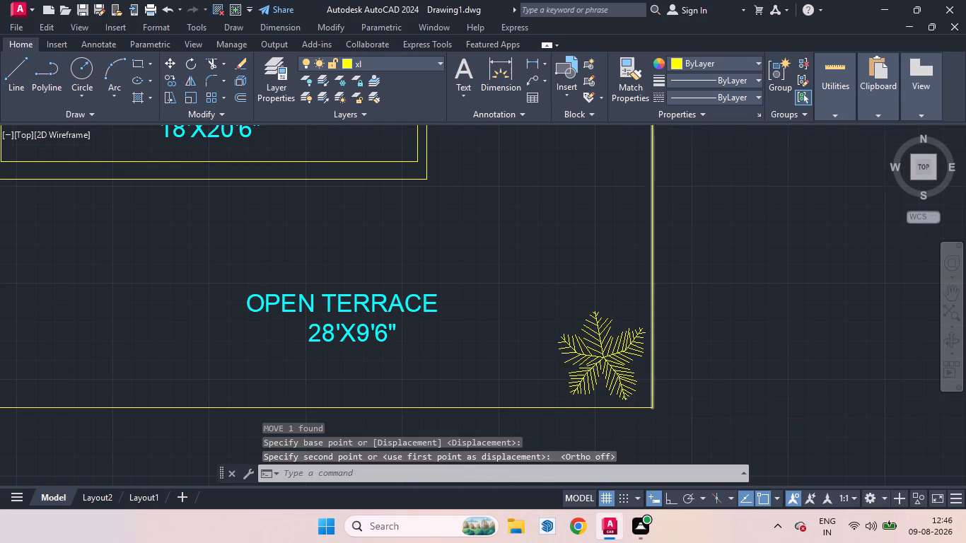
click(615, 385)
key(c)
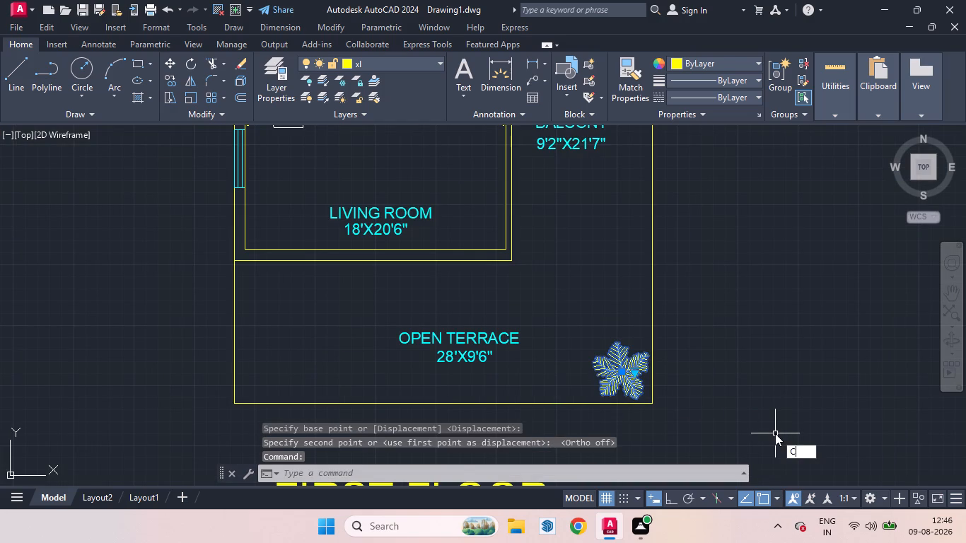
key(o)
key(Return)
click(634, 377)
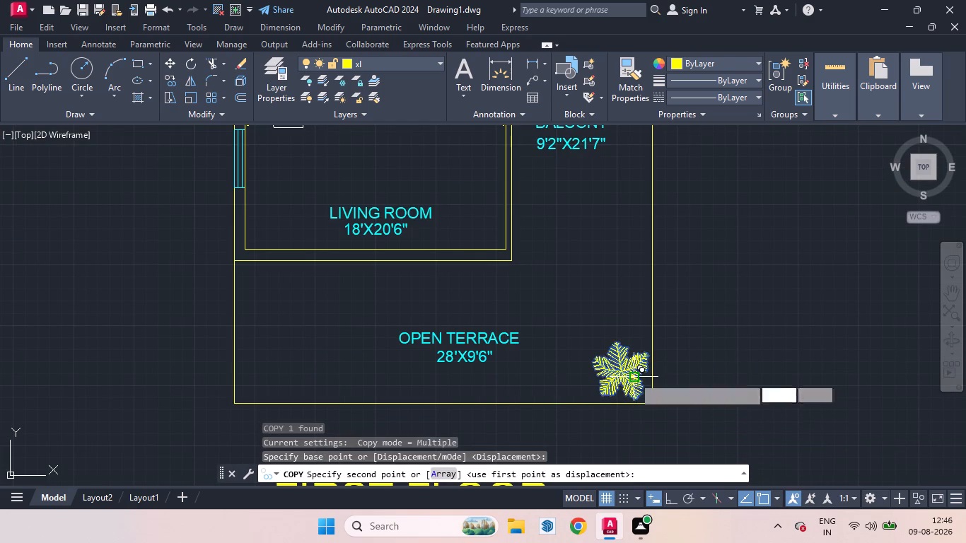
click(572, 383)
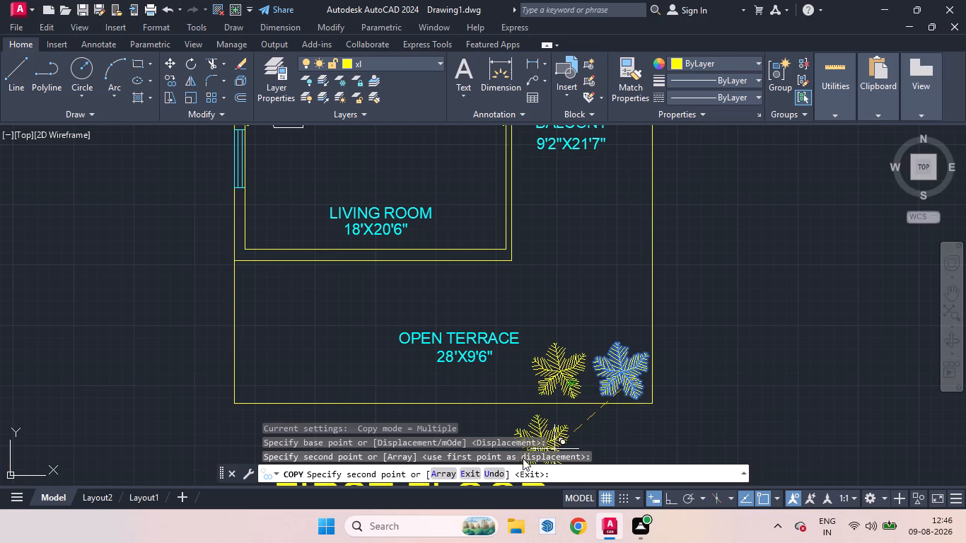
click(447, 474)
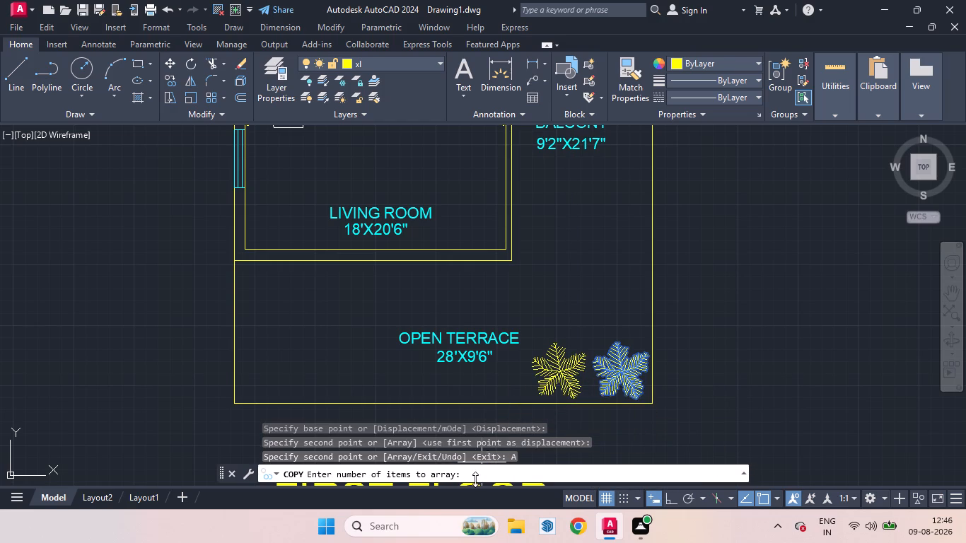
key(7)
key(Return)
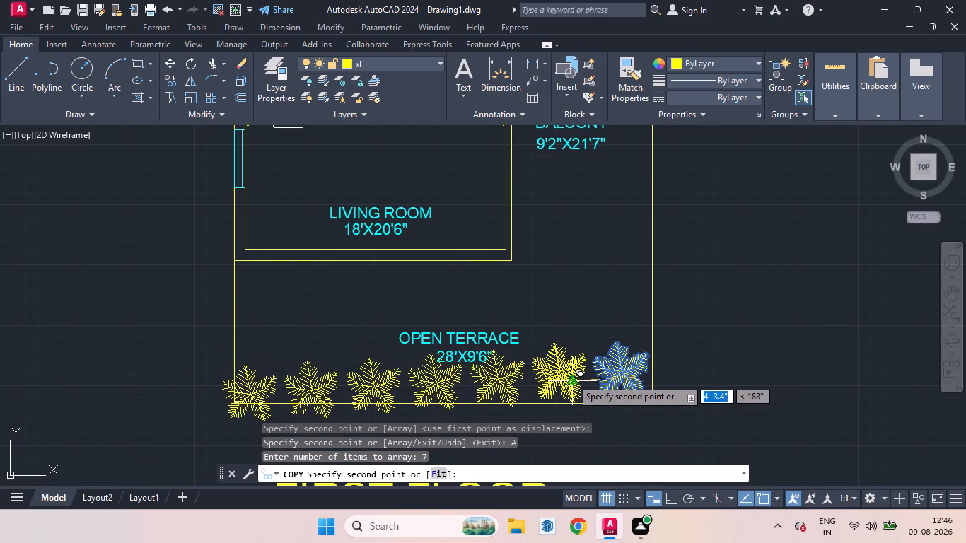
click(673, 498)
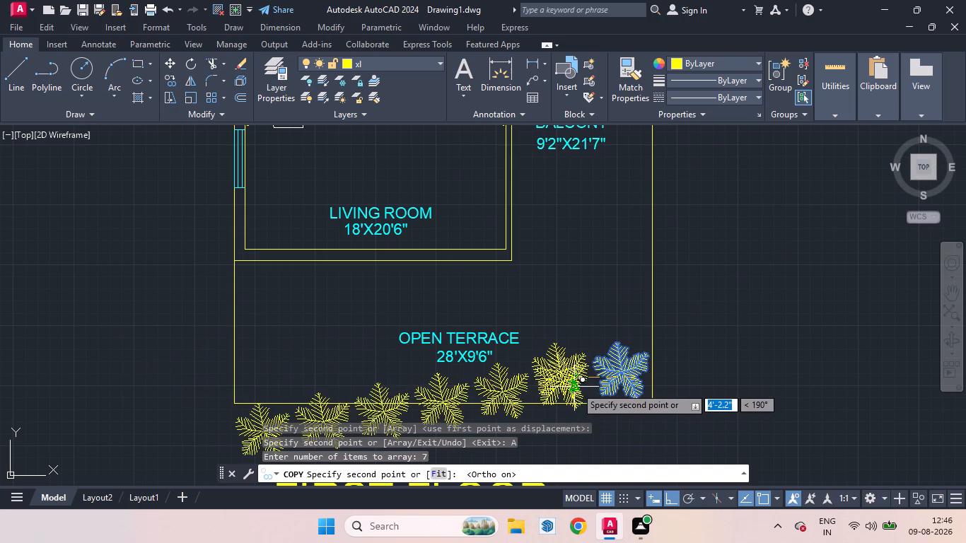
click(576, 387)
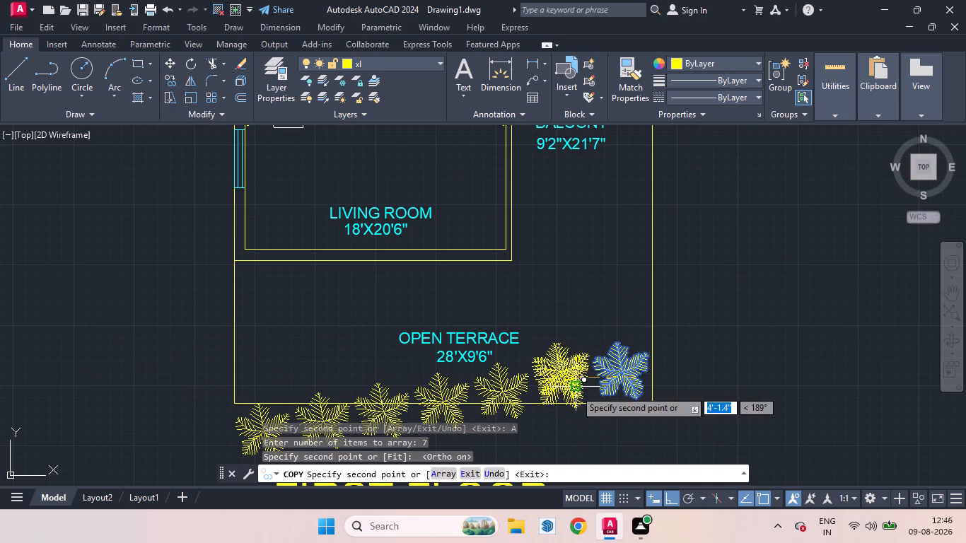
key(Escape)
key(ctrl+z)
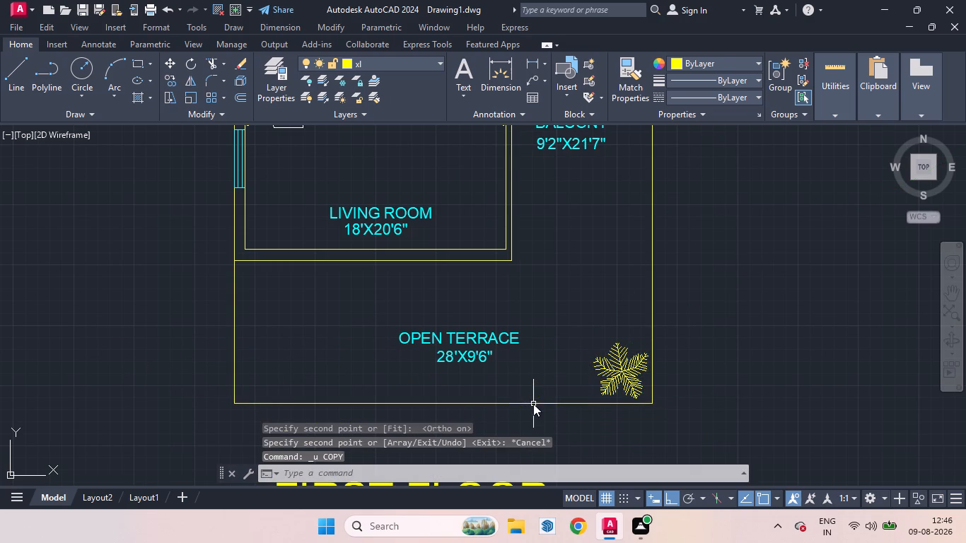
Copy the corner tree six times along the open terrace's front edge, spaced about 4' apart up to the opposite corner.
click(620, 366)
text(CO)
key(Return)
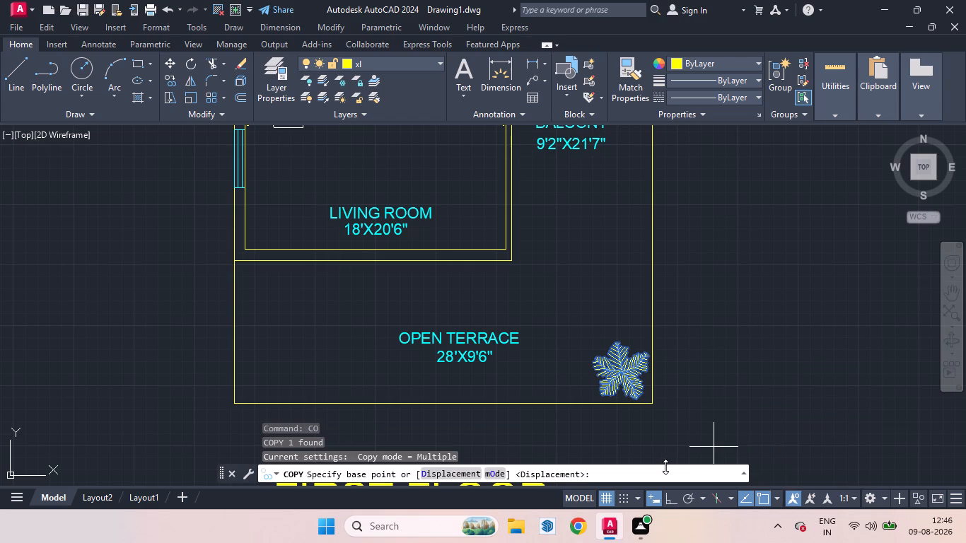
click(617, 378)
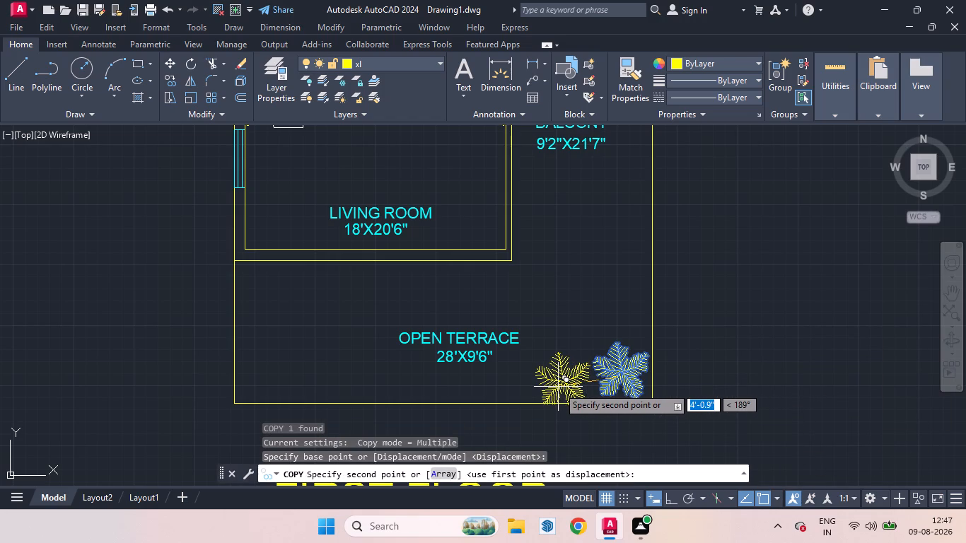
key(3)
key(Return)
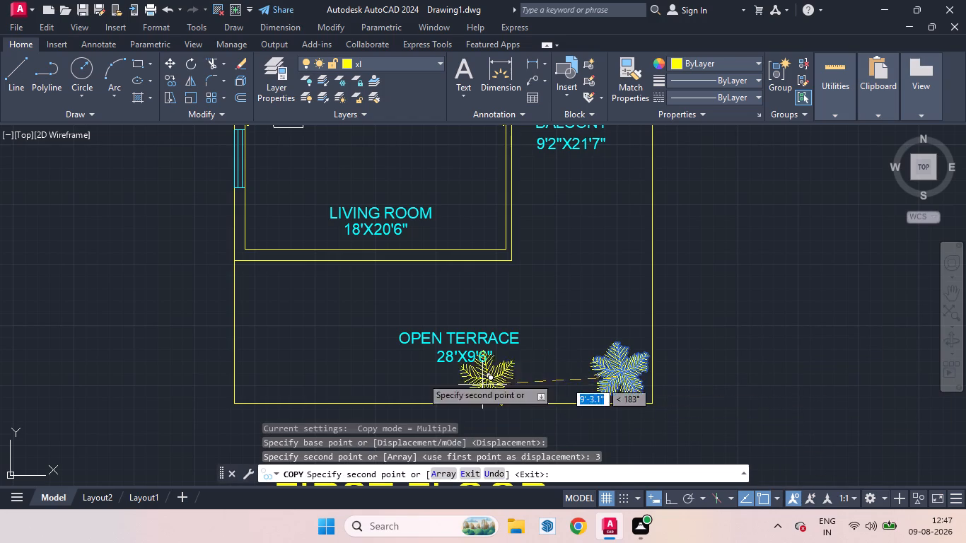
key(ctrl+z)
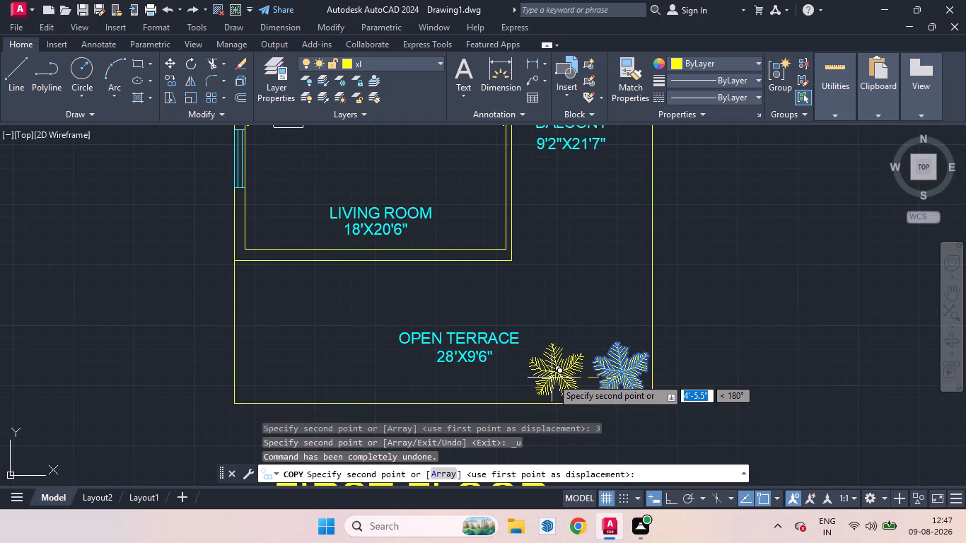
click(552, 378)
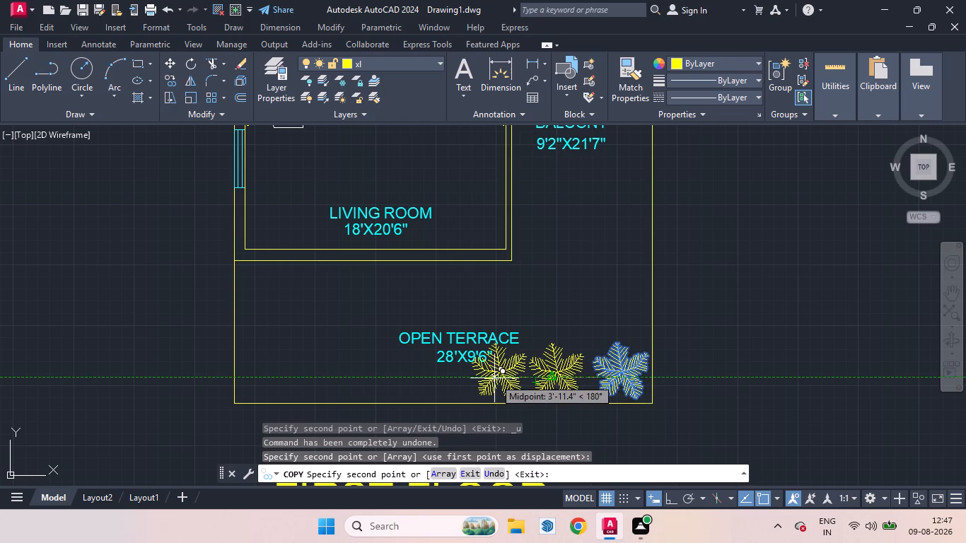
click(494, 378)
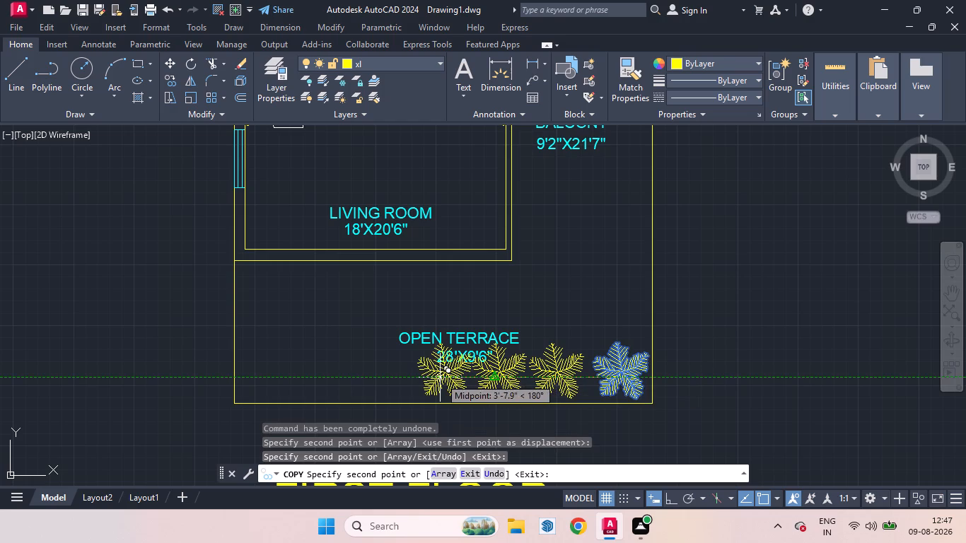
click(440, 378)
click(383, 375)
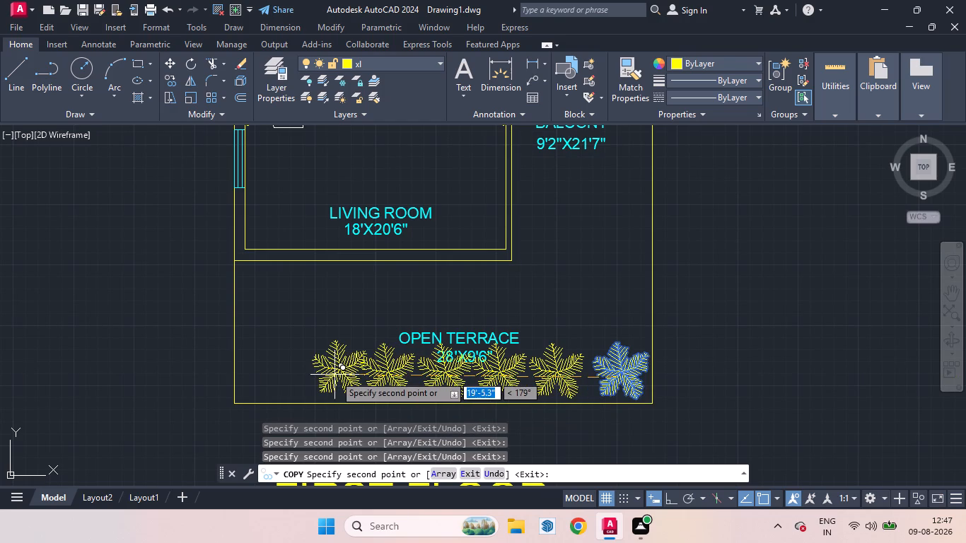
click(321, 378)
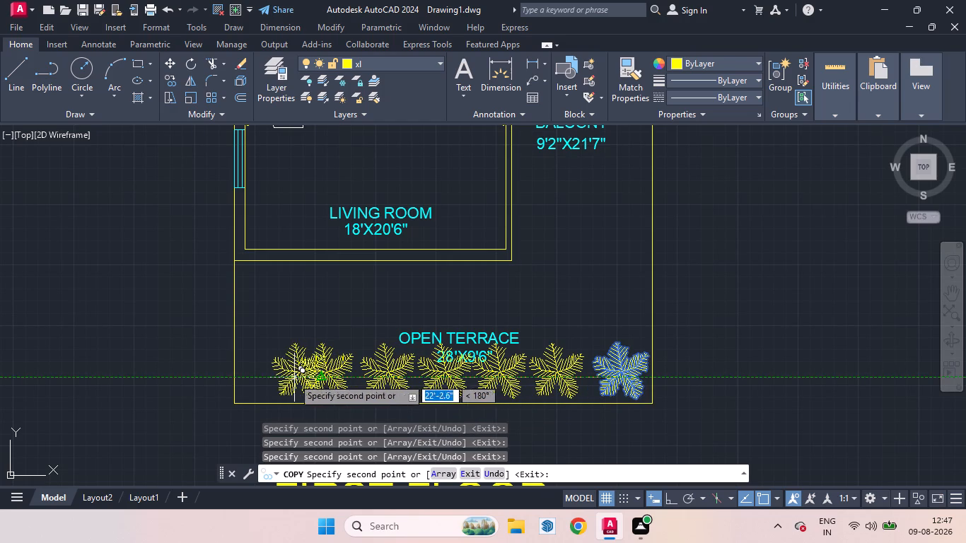
click(263, 376)
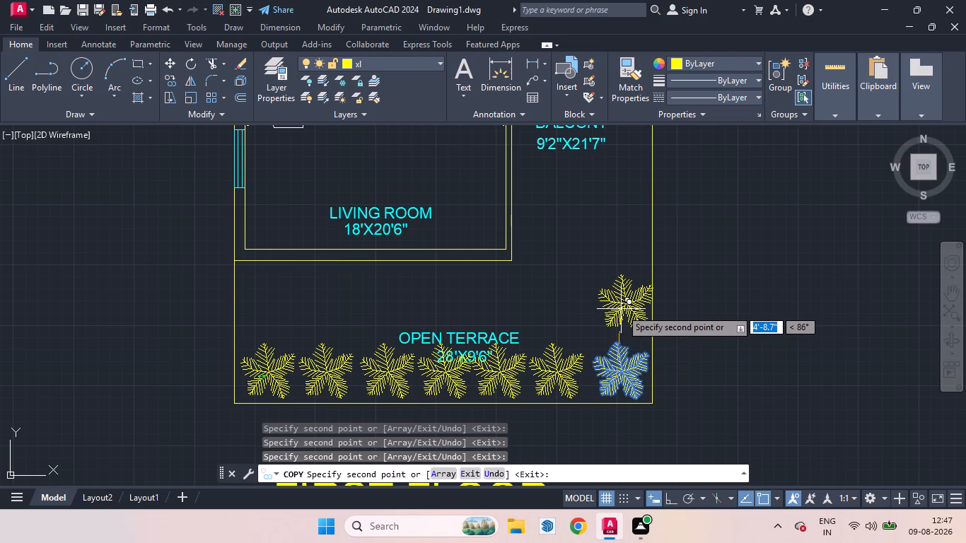
With ortho on, place six more copies of the corner tree in a vertical row along the balcony's outer edge up to the toilet.
click(670, 495)
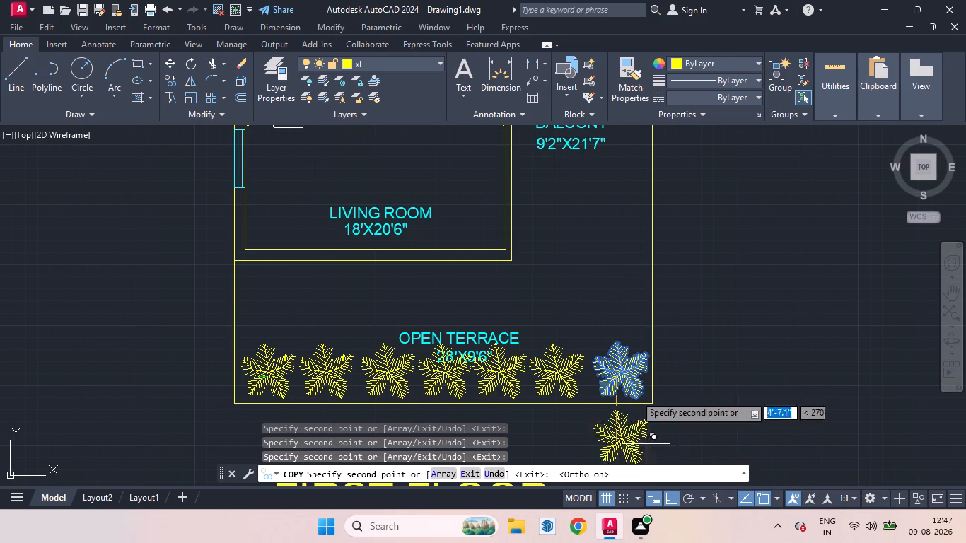
click(614, 301)
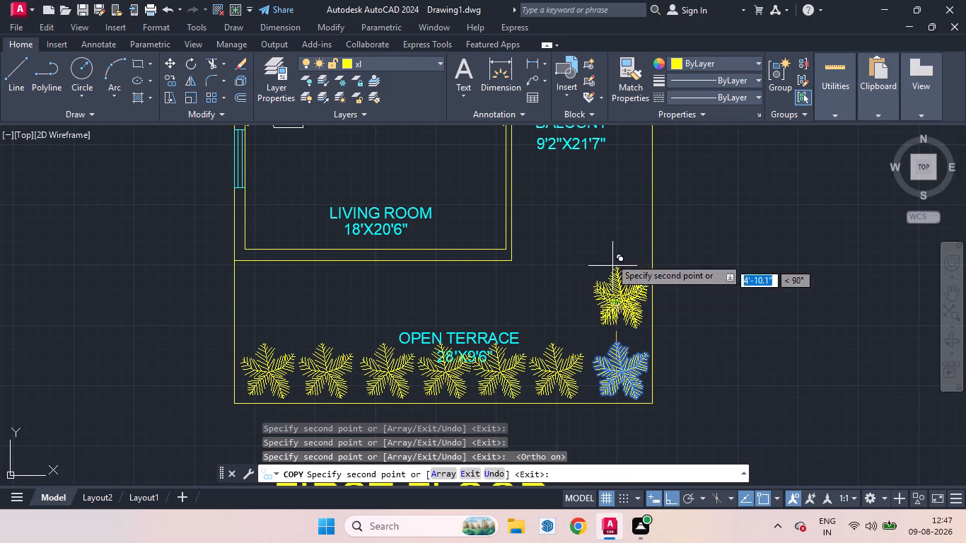
click(610, 242)
click(618, 193)
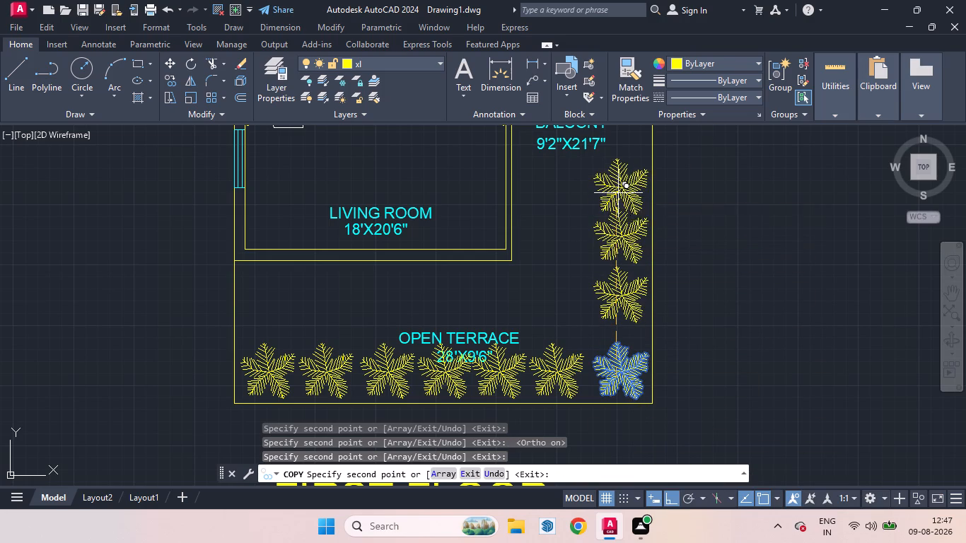
scroll(622, 274, down, 3)
scroll(616, 225, up, 2)
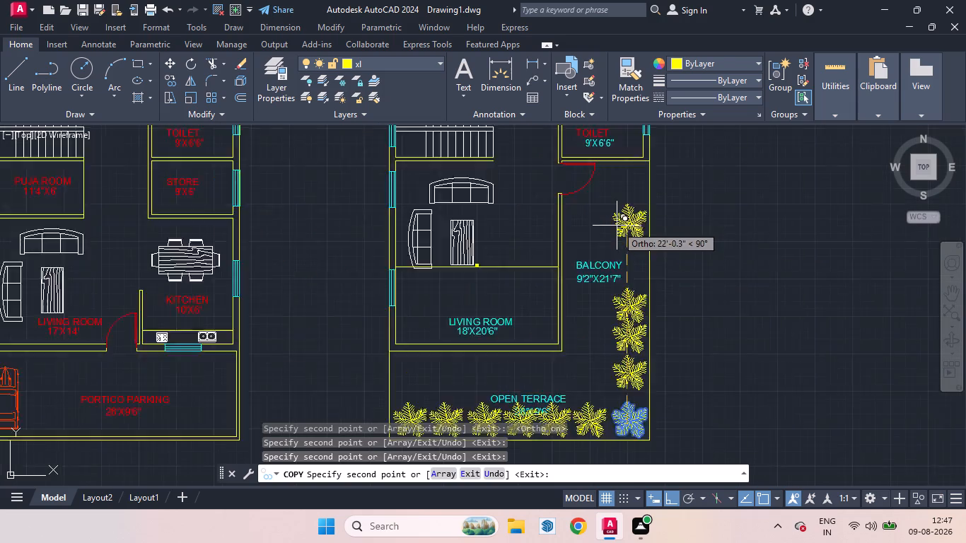
scroll(617, 226, up, 1)
click(636, 296)
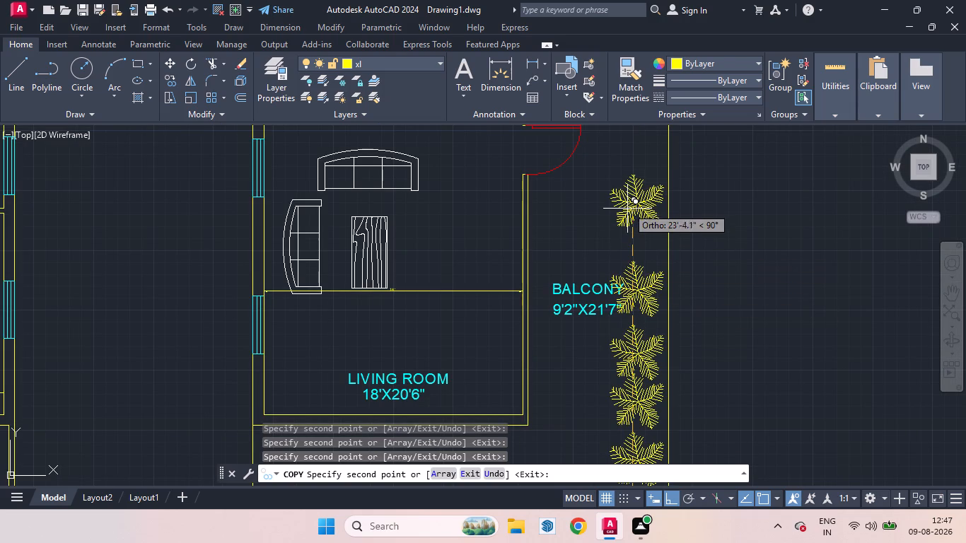
click(627, 235)
click(630, 165)
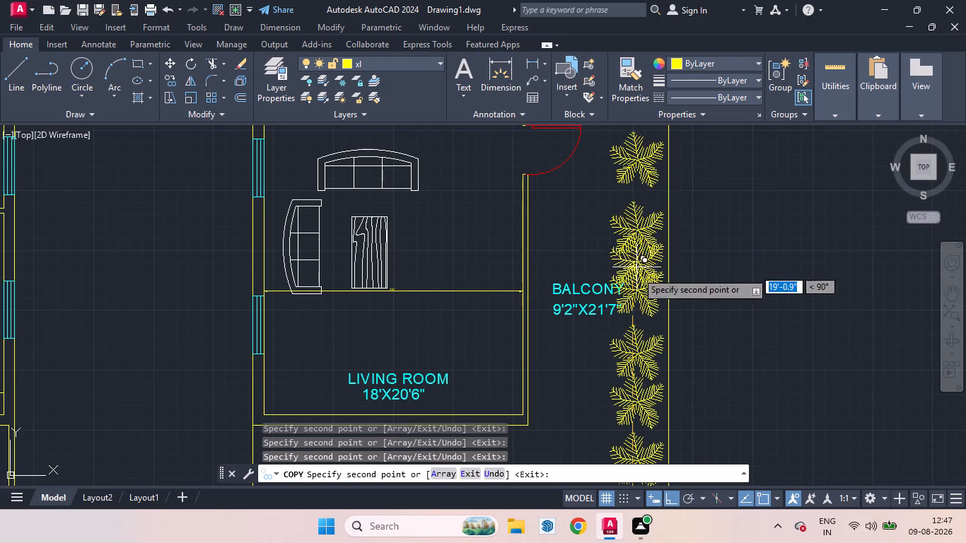
scroll(636, 276, down, 2)
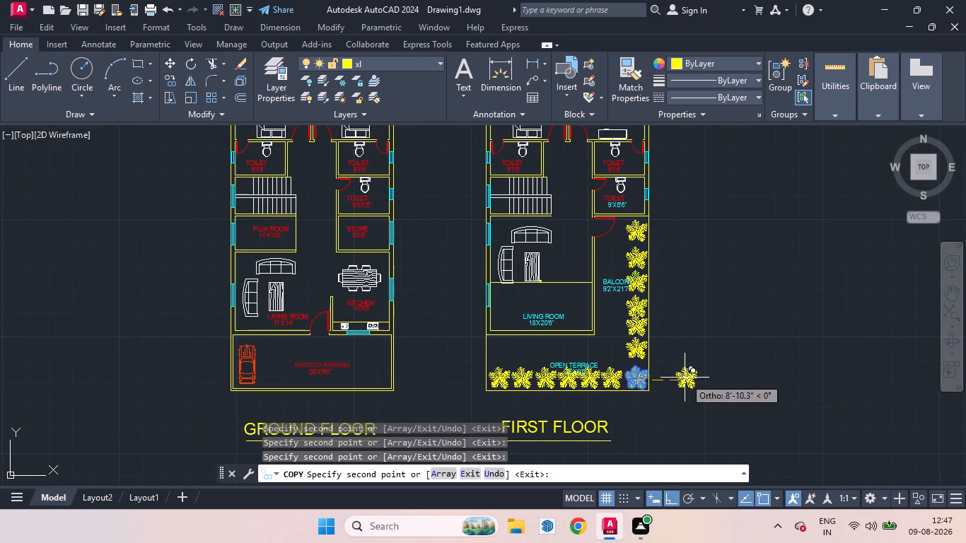
key(space)
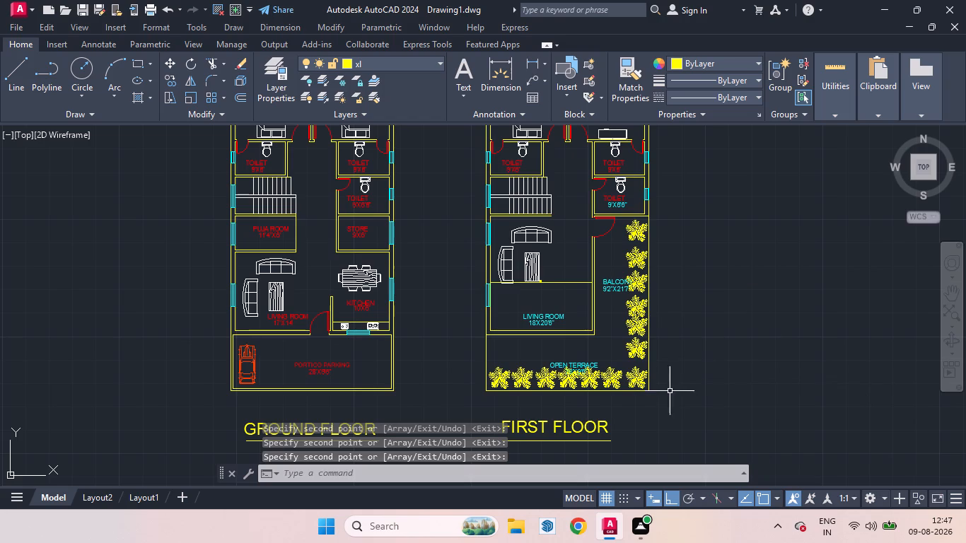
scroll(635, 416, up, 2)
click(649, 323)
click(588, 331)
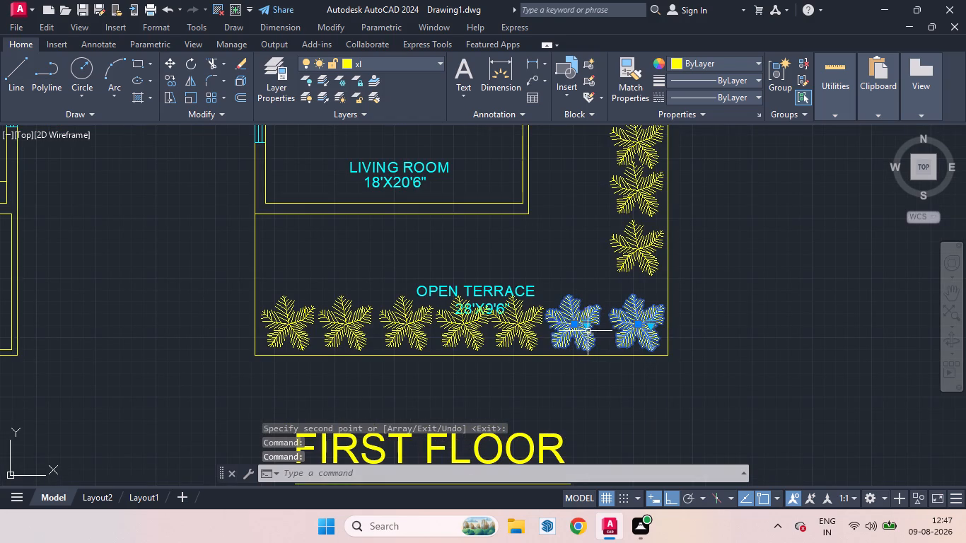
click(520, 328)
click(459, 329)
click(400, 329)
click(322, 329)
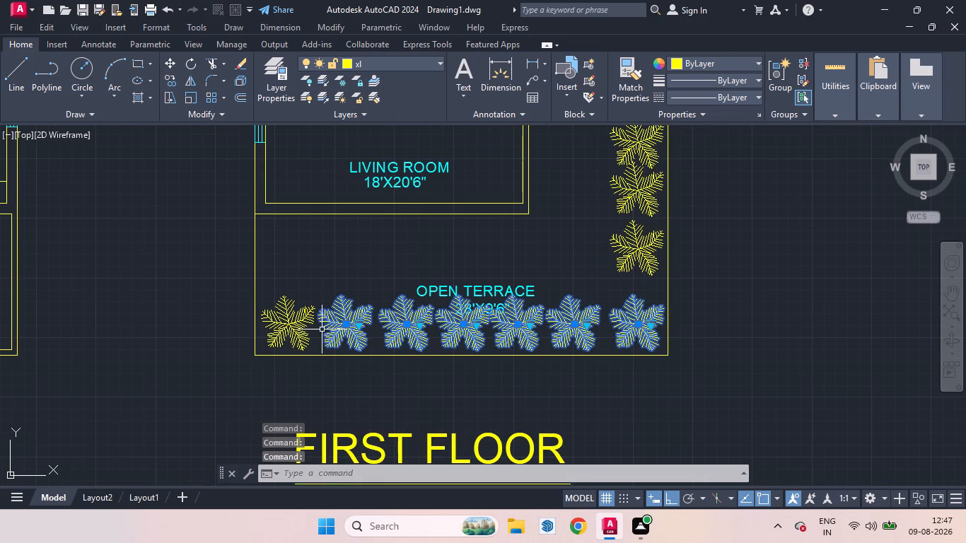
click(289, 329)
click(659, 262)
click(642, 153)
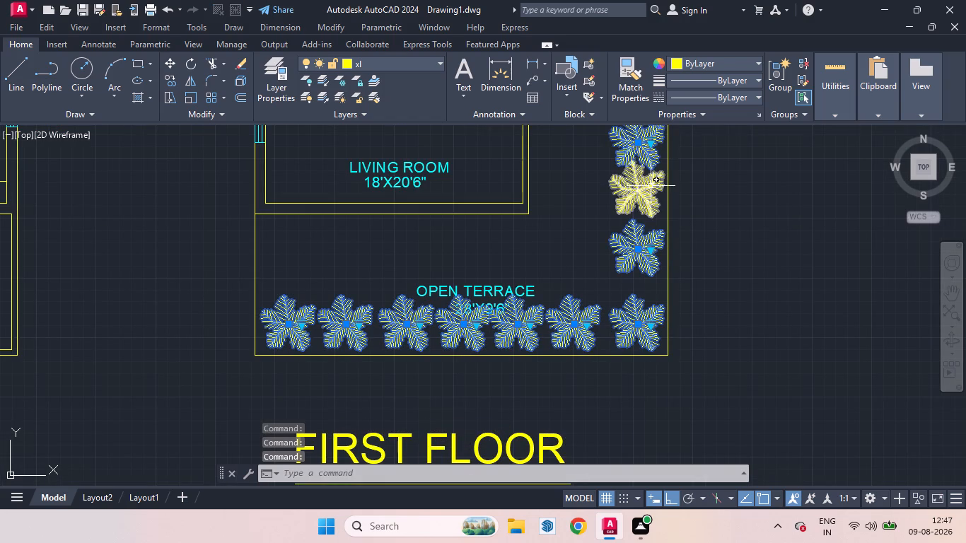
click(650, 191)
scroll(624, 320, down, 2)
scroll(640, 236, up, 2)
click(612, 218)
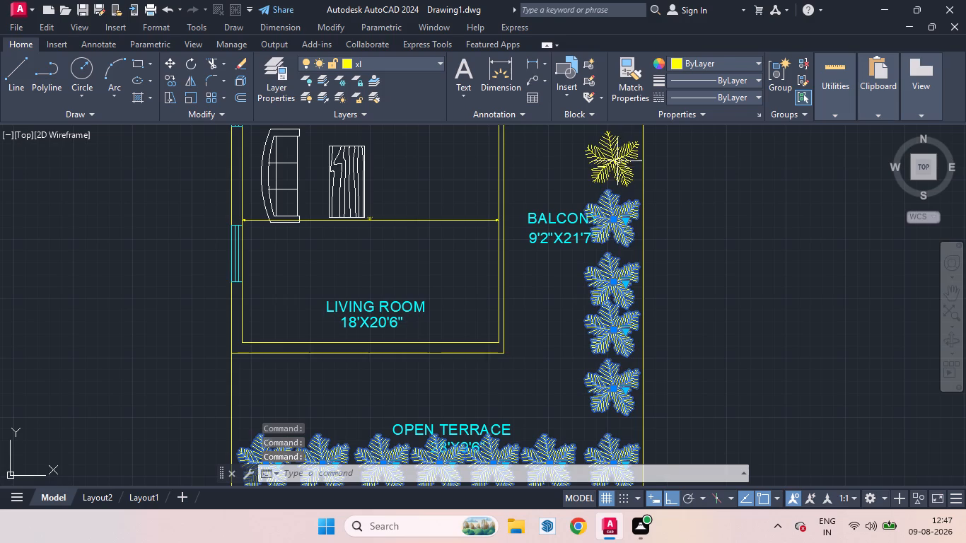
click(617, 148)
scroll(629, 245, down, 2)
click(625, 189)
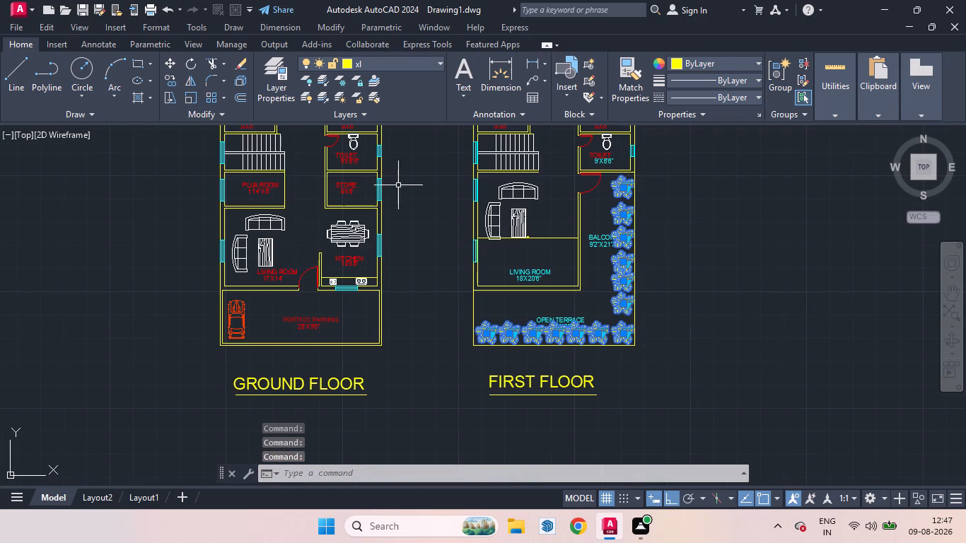
Change layer 0's colour to green, index colour 80.
click(436, 61)
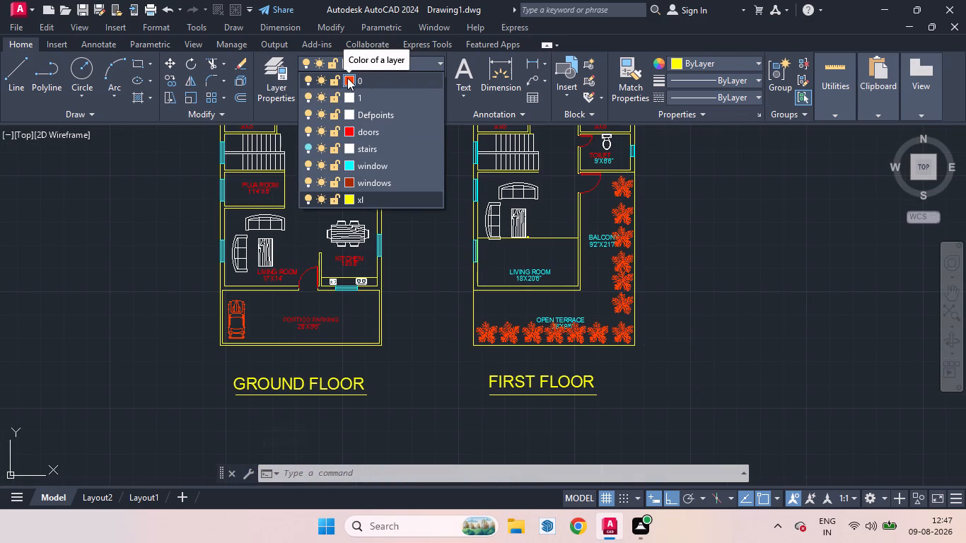
click(347, 78)
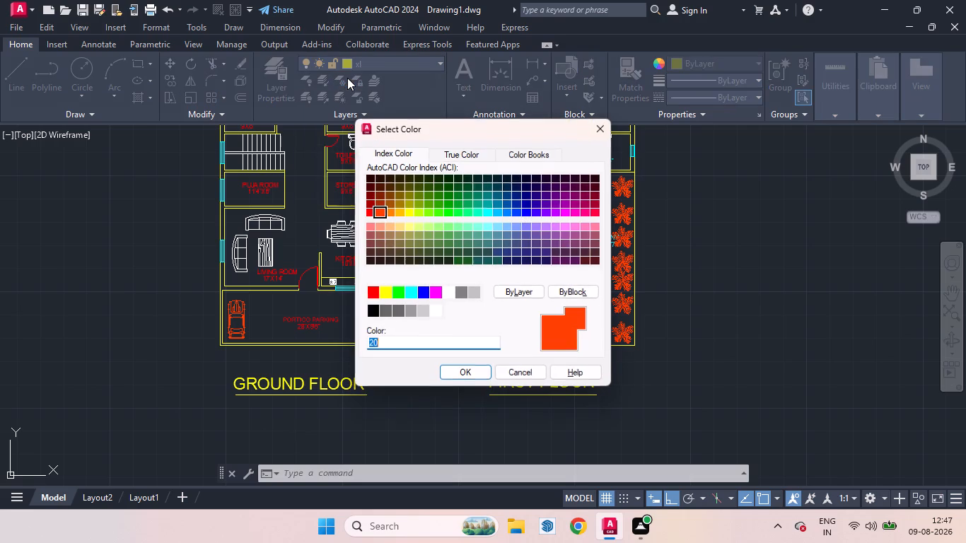
click(441, 215)
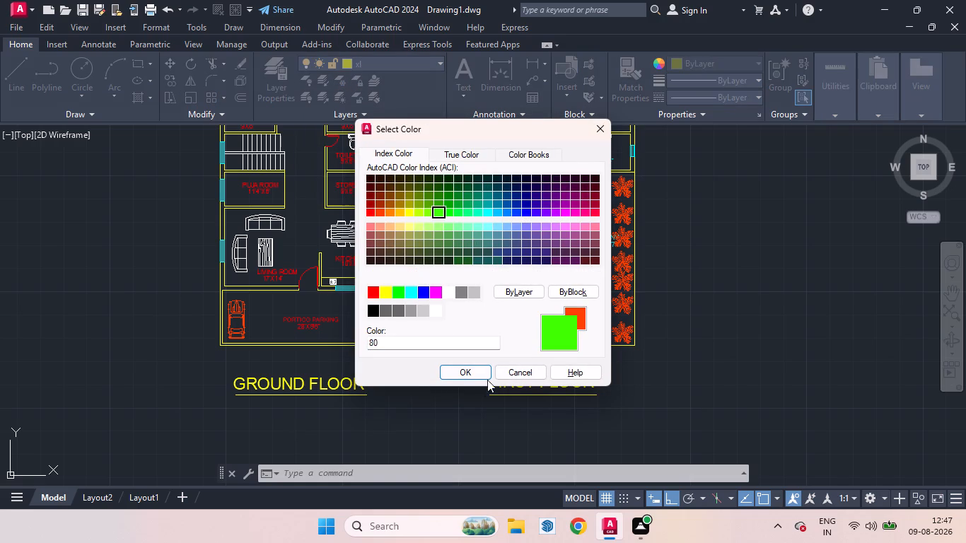
click(469, 375)
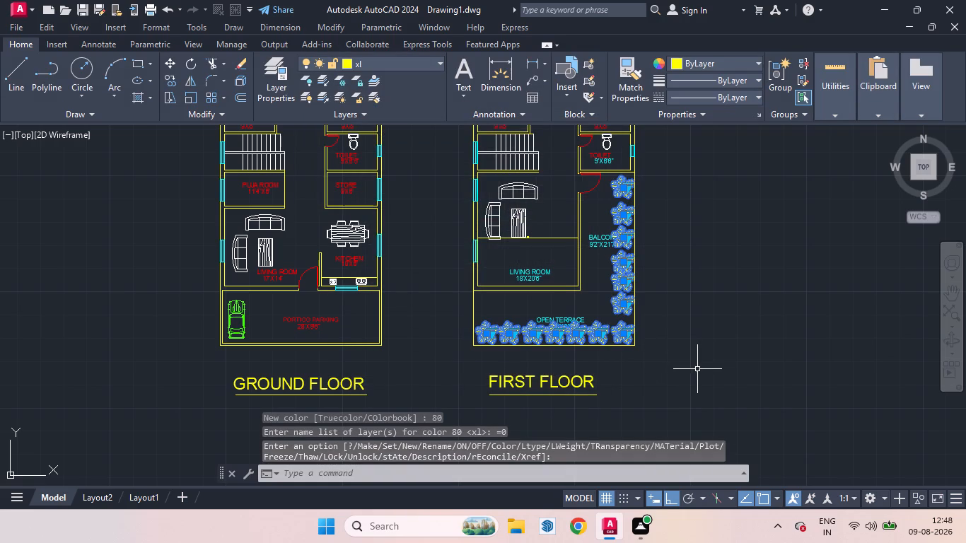
key(Escape)
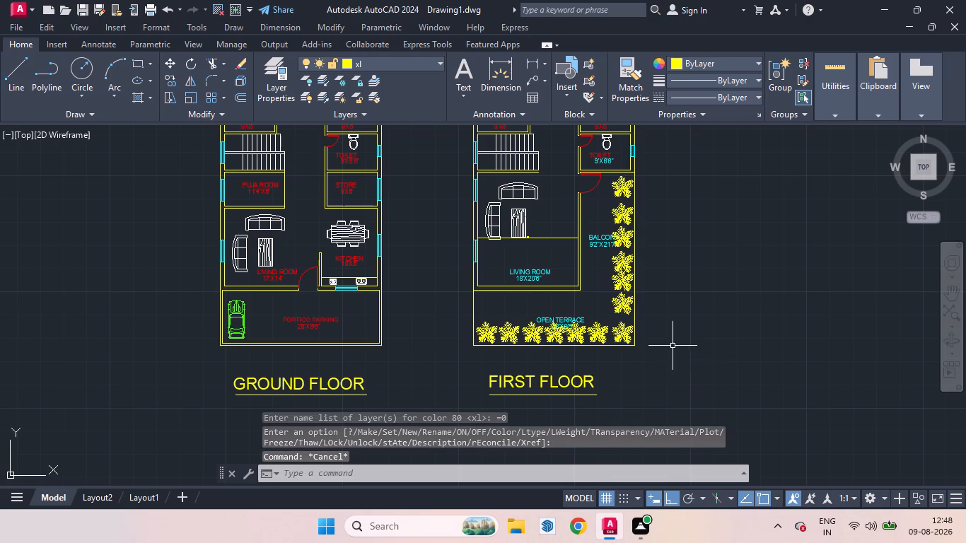
Put all thirteen trees along the open terrace's front edge and the balcony's outer edge on layer 0.
scroll(658, 322, up, 1)
click(600, 287)
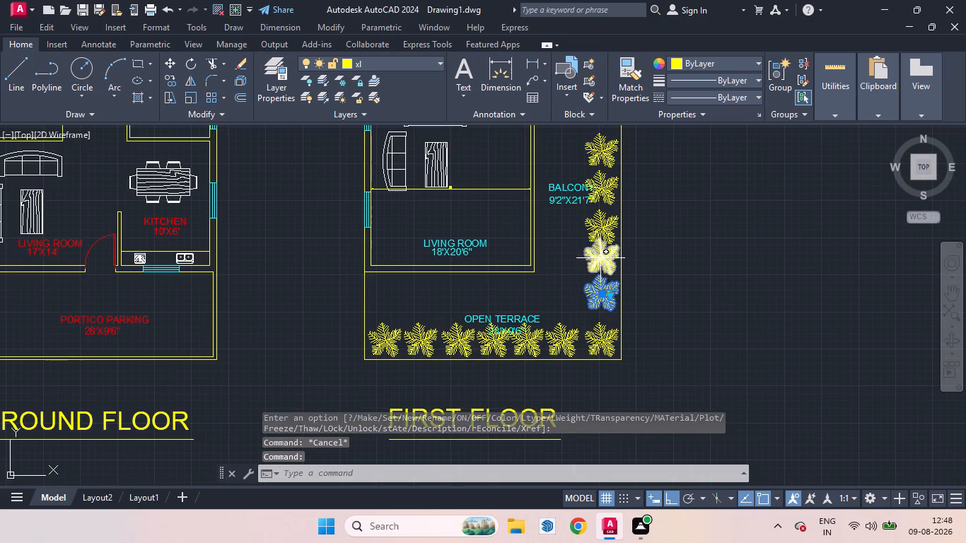
click(600, 257)
click(600, 227)
click(600, 182)
click(603, 141)
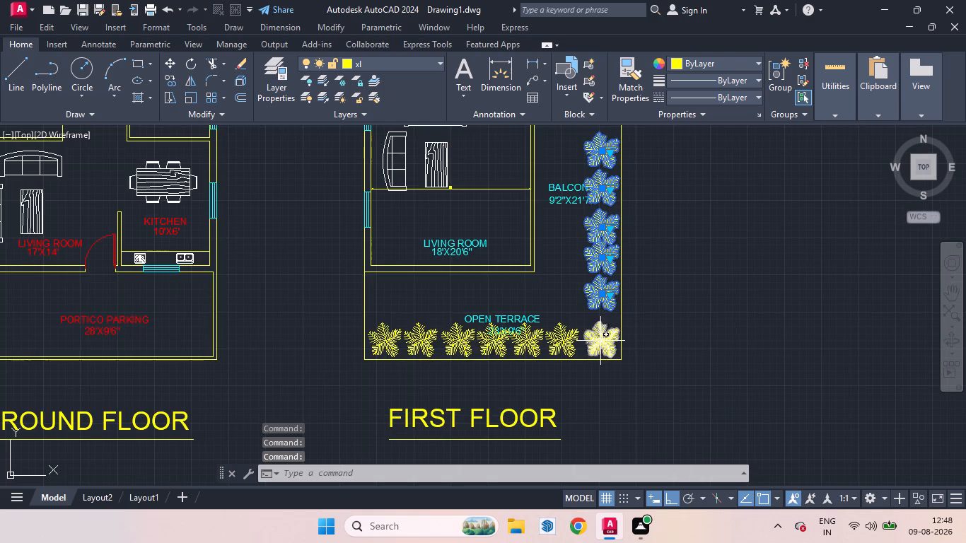
click(600, 341)
scroll(598, 324, down, 2)
click(578, 334)
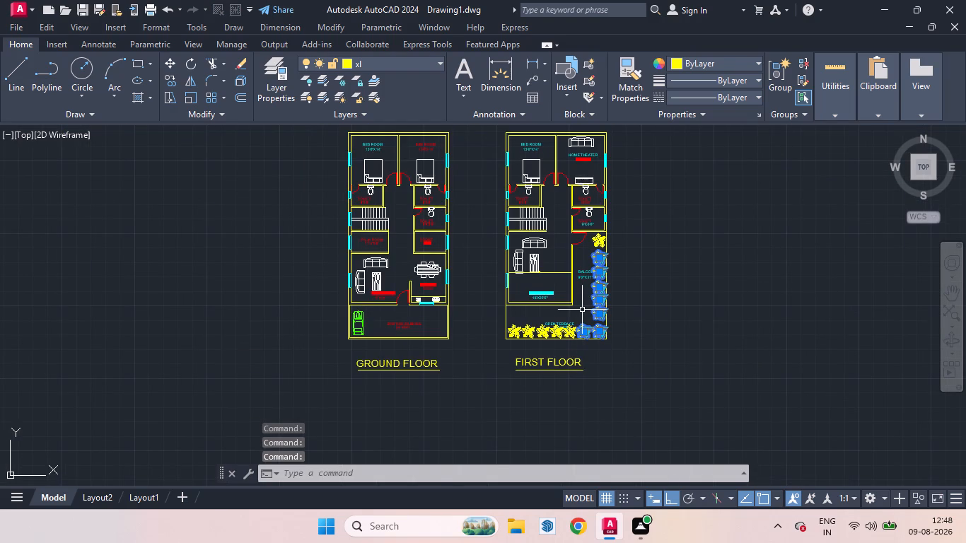
click(598, 245)
click(570, 339)
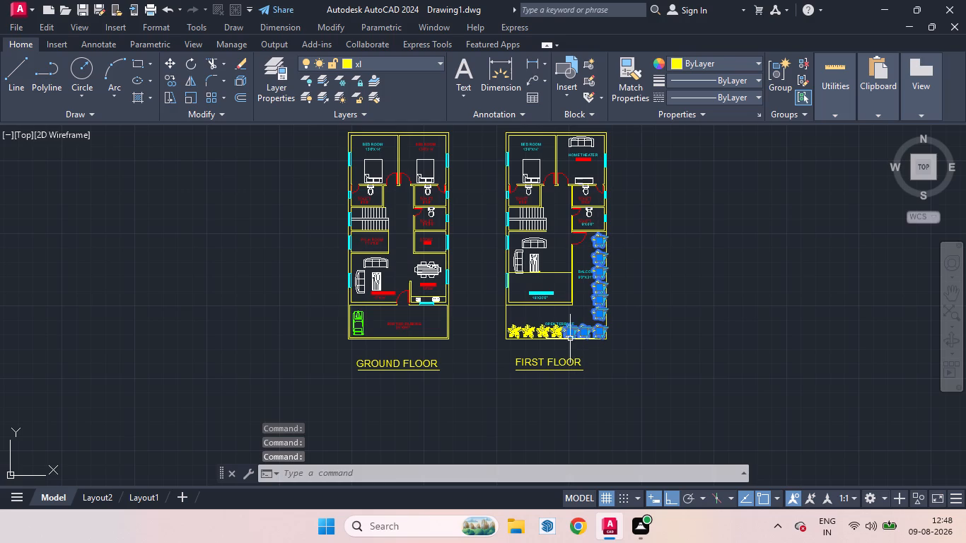
click(555, 332)
click(537, 332)
click(528, 332)
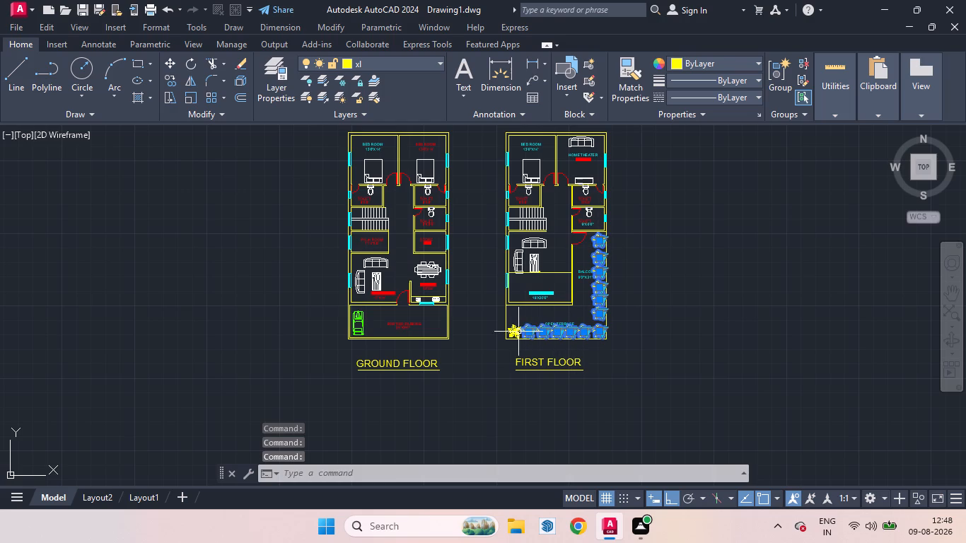
click(509, 332)
click(431, 62)
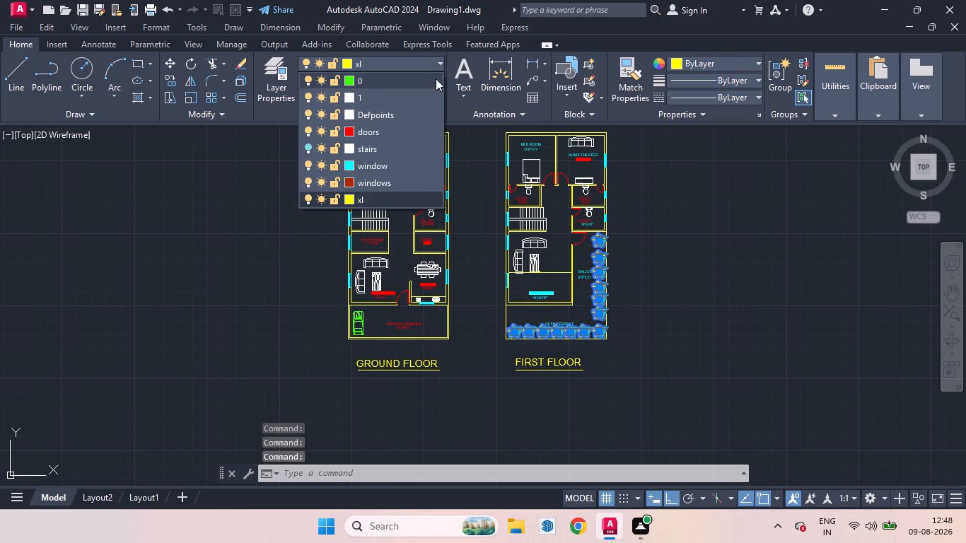
click(351, 79)
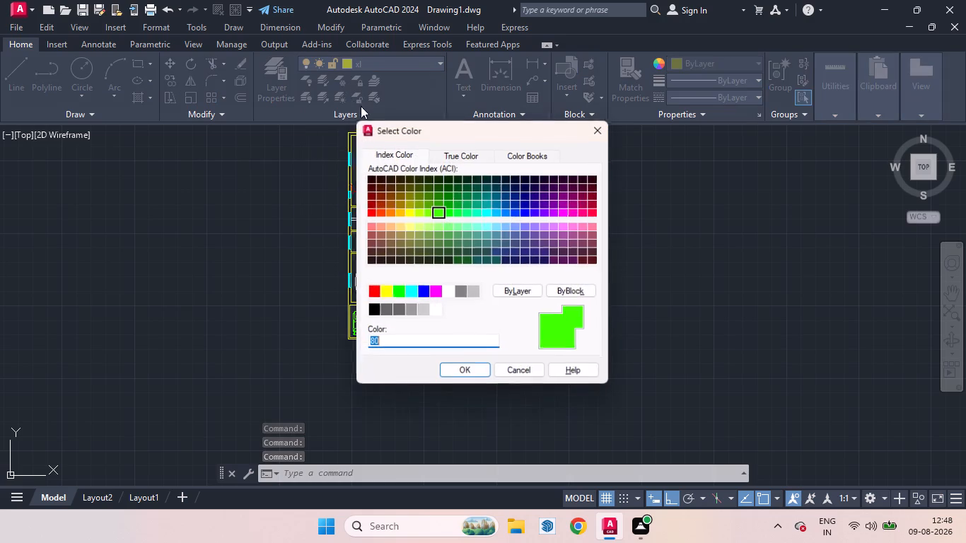
click(474, 370)
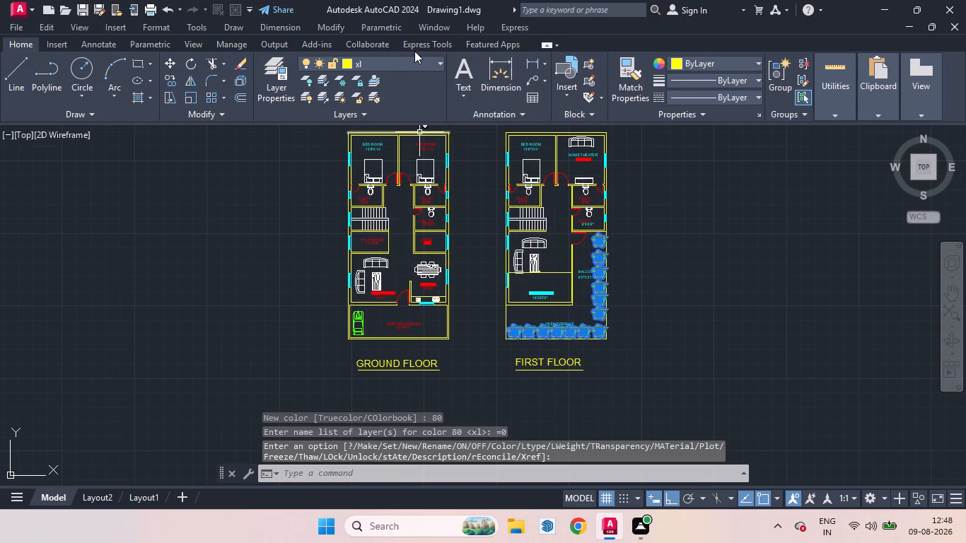
click(441, 63)
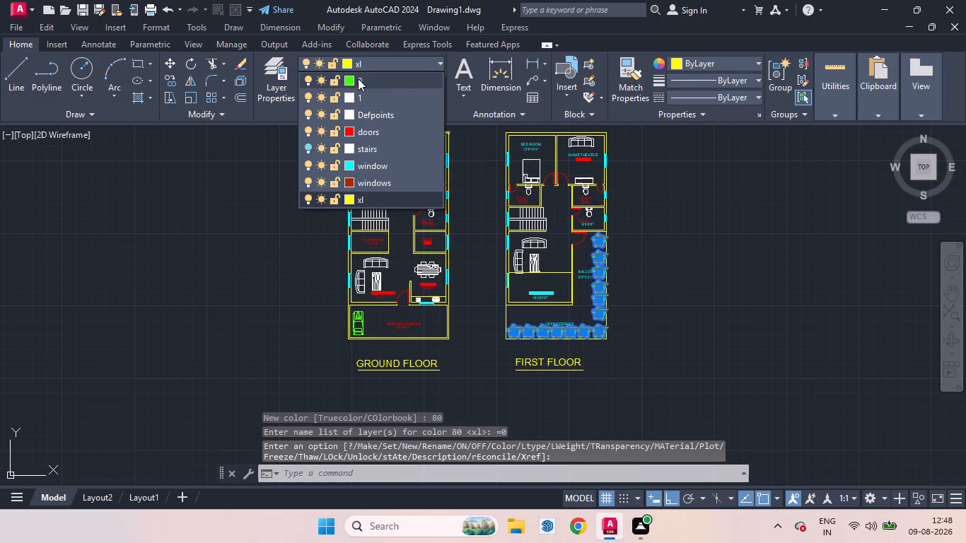
click(358, 78)
click(656, 365)
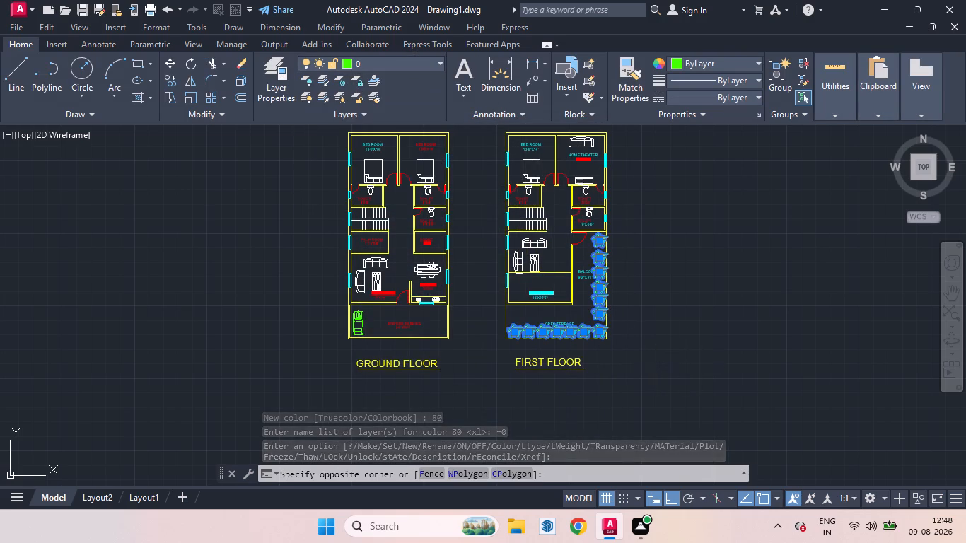
key(Escape)
key(Escape)
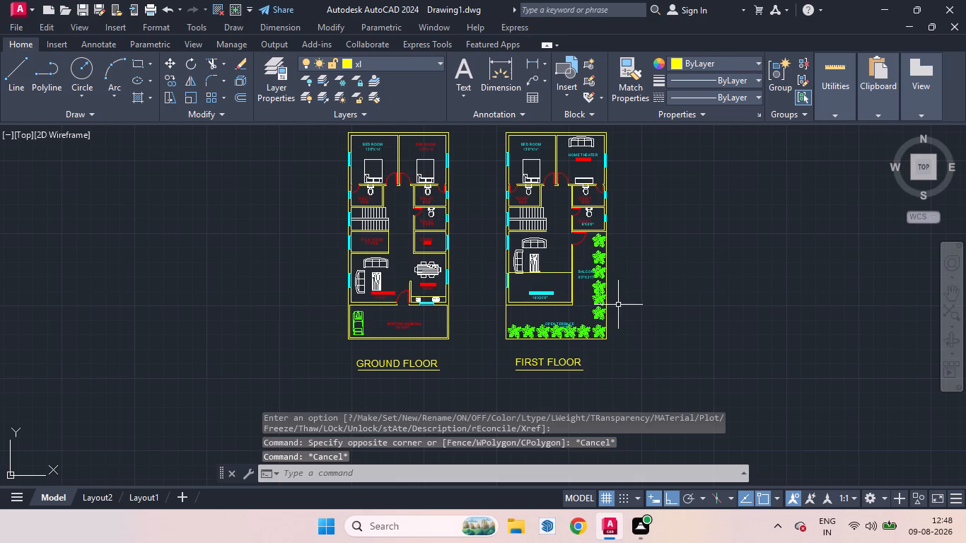
Check the trees on the first floor plan and both plans on the Layout2 sheet, and return to model space.
scroll(607, 291, up, 3)
scroll(650, 327, down, 3)
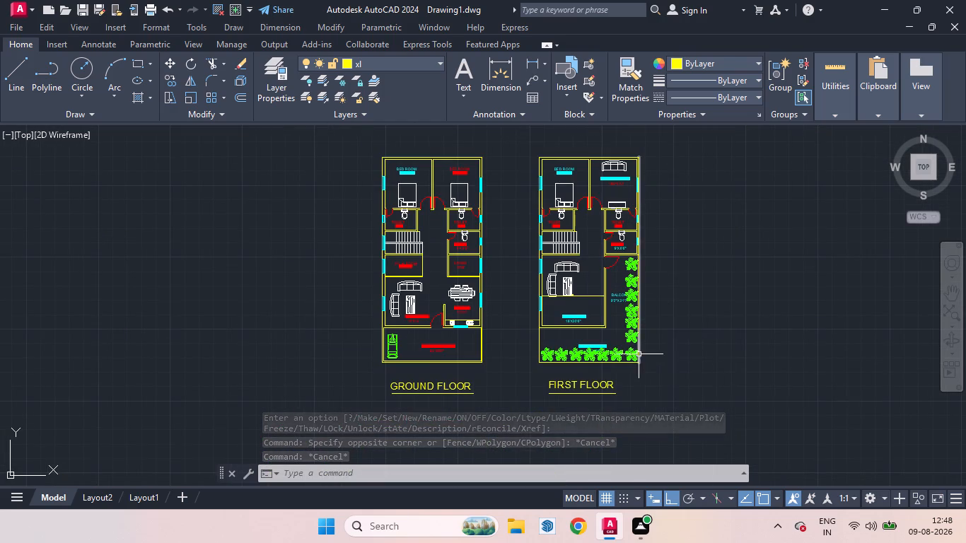
scroll(639, 361, up, 2)
middle_drag(651, 370, 668, 397)
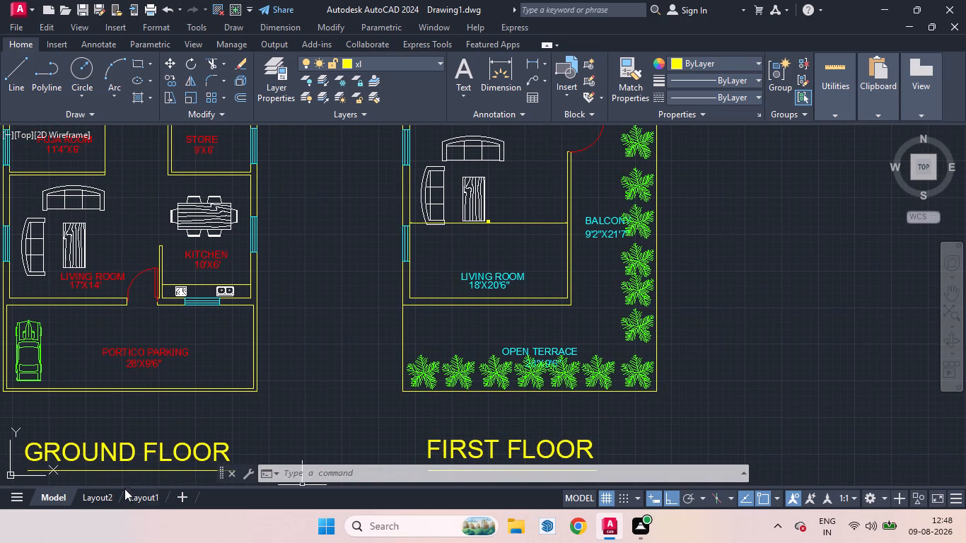
click(109, 495)
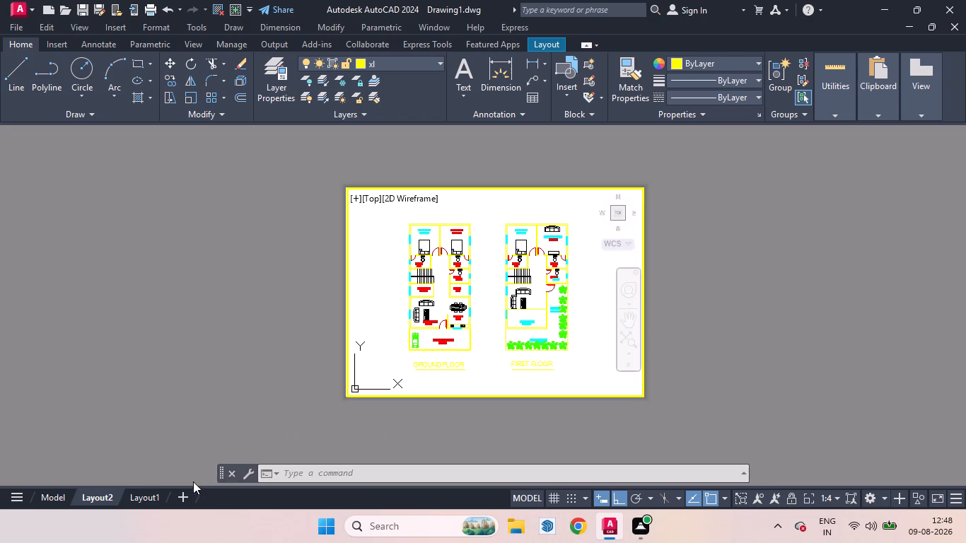
click(59, 500)
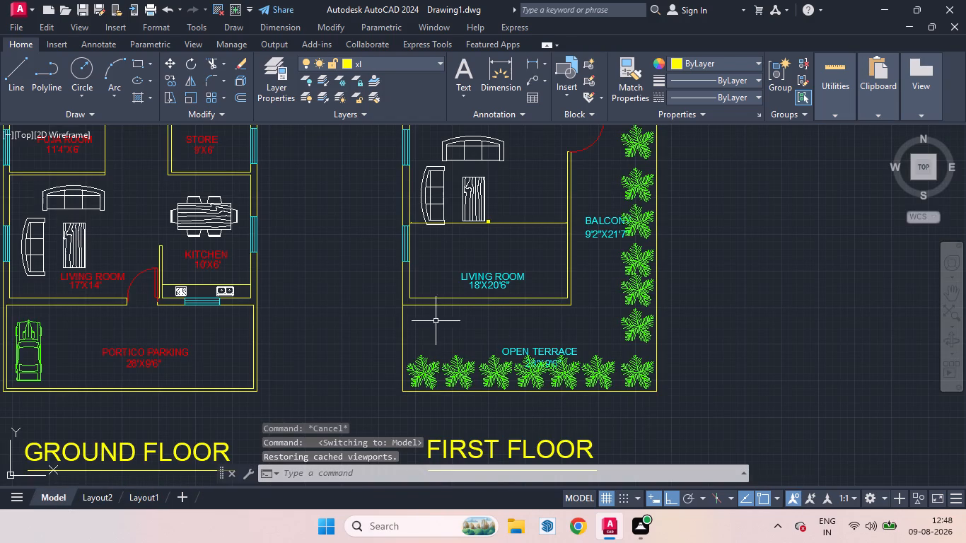
Examine the ground and first floor plans in model space, including their rooms, doors, furniture and labels.
scroll(327, 374, down, 1)
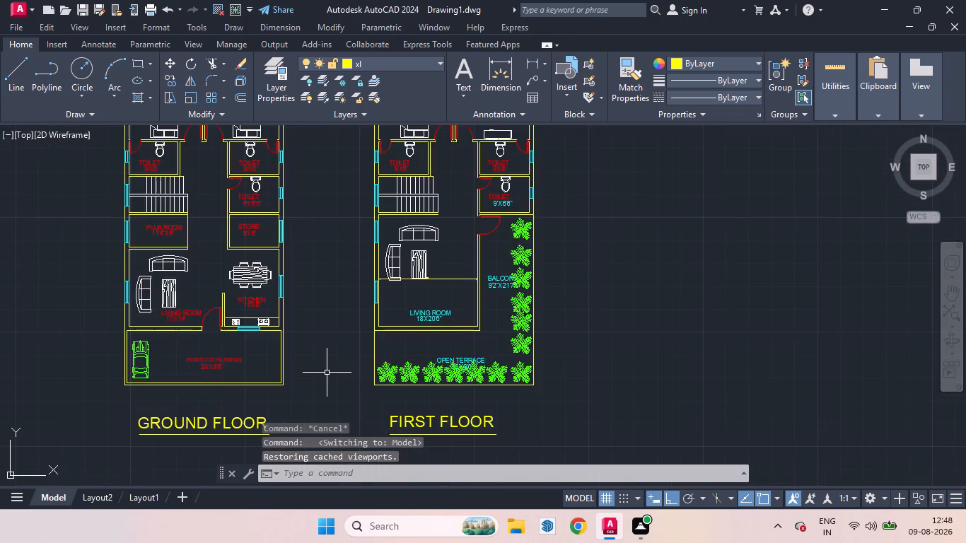
scroll(327, 372, down, 1)
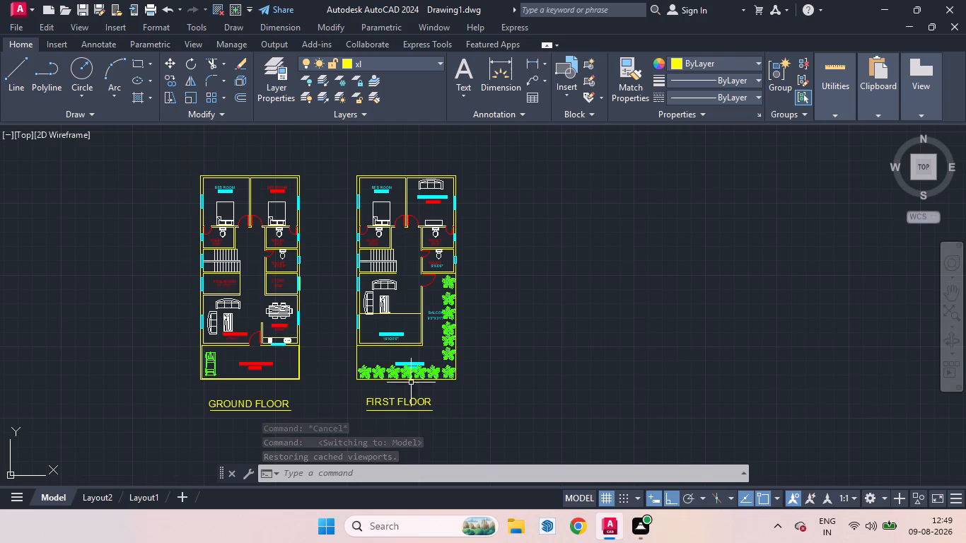
scroll(426, 375, up, 1)
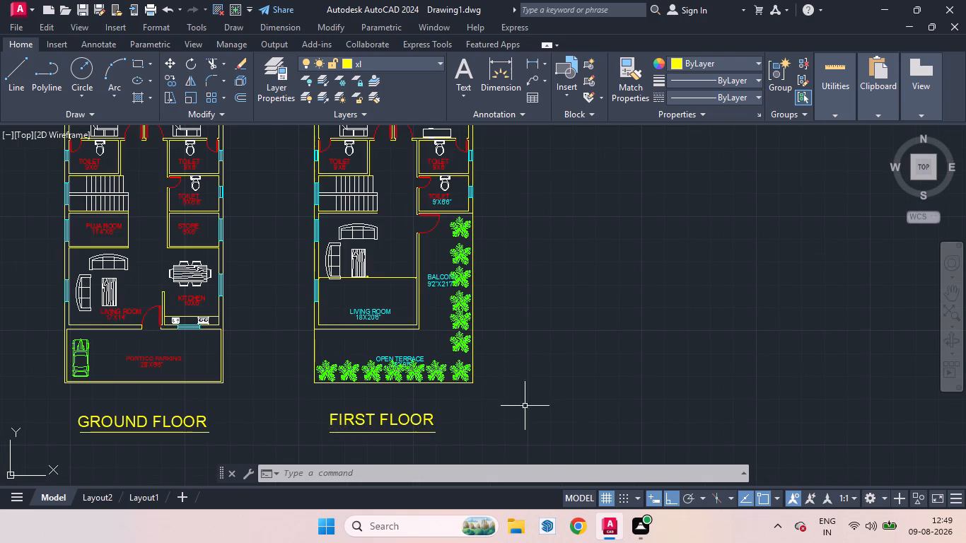
scroll(535, 393, down, 1)
scroll(516, 335, up, 2)
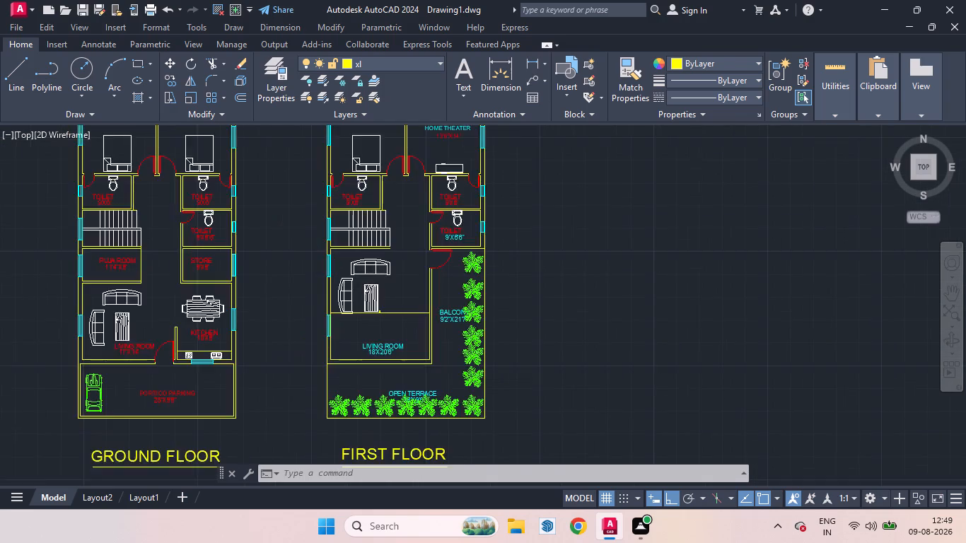
scroll(535, 342, down, 2)
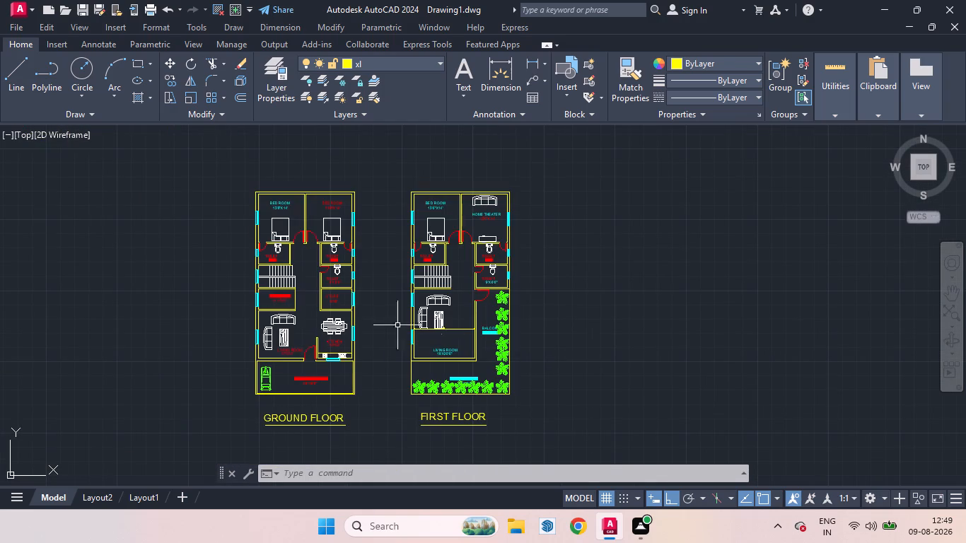
scroll(370, 296, up, 1)
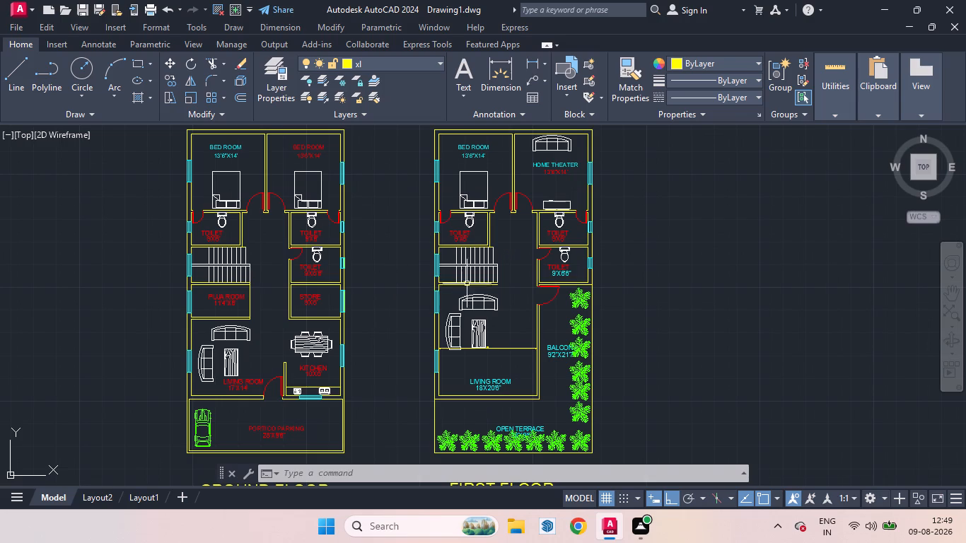
scroll(343, 304, up, 2)
scroll(373, 302, down, 2)
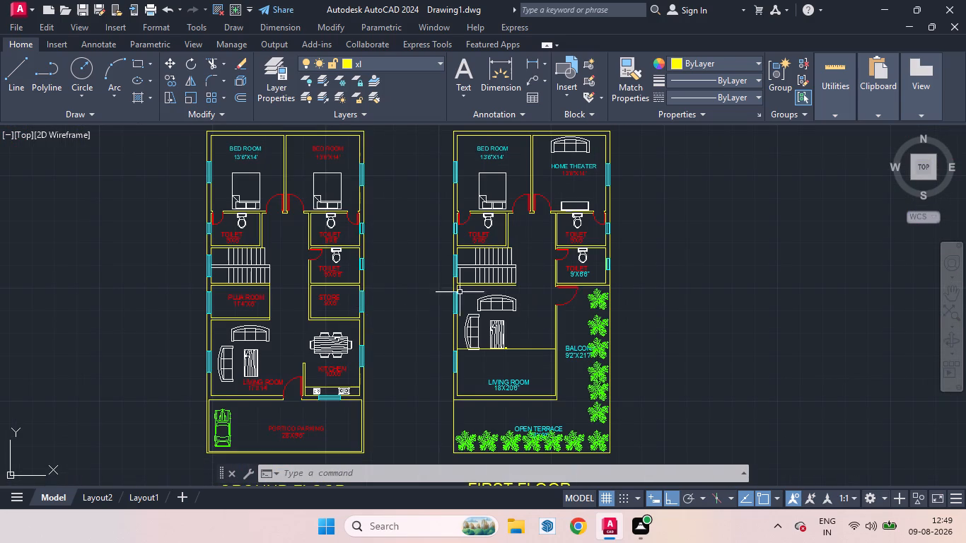
scroll(380, 317, up, 1)
scroll(402, 315, down, 1)
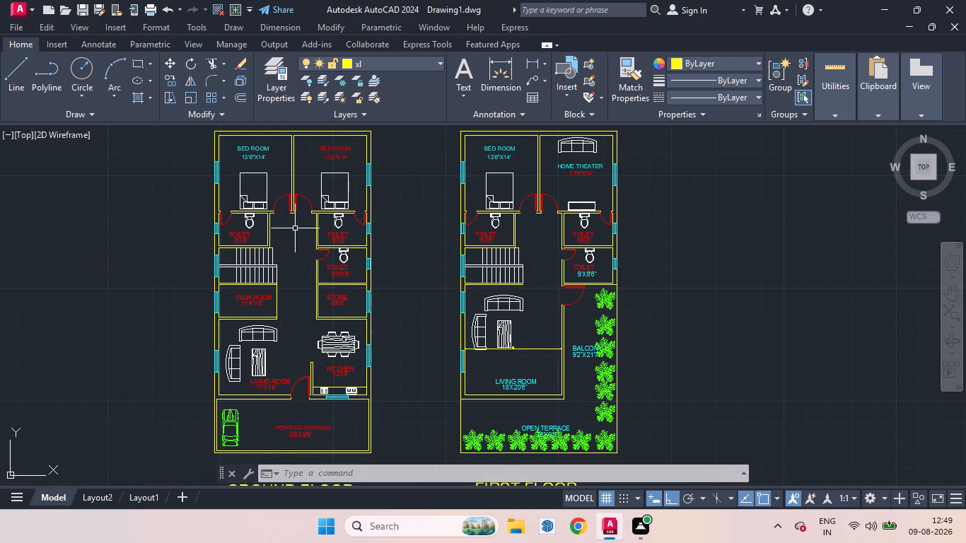
Make doors the current layer.
click(438, 60)
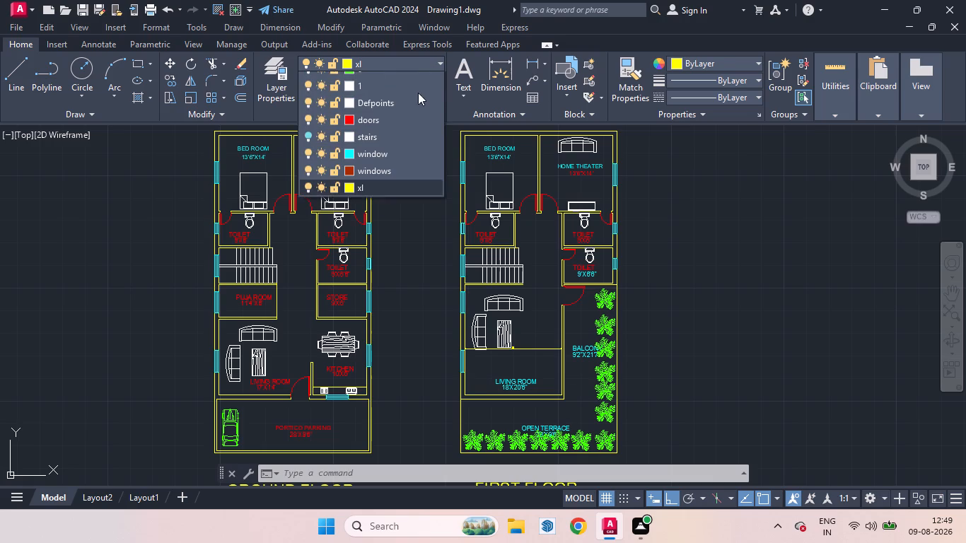
click(378, 134)
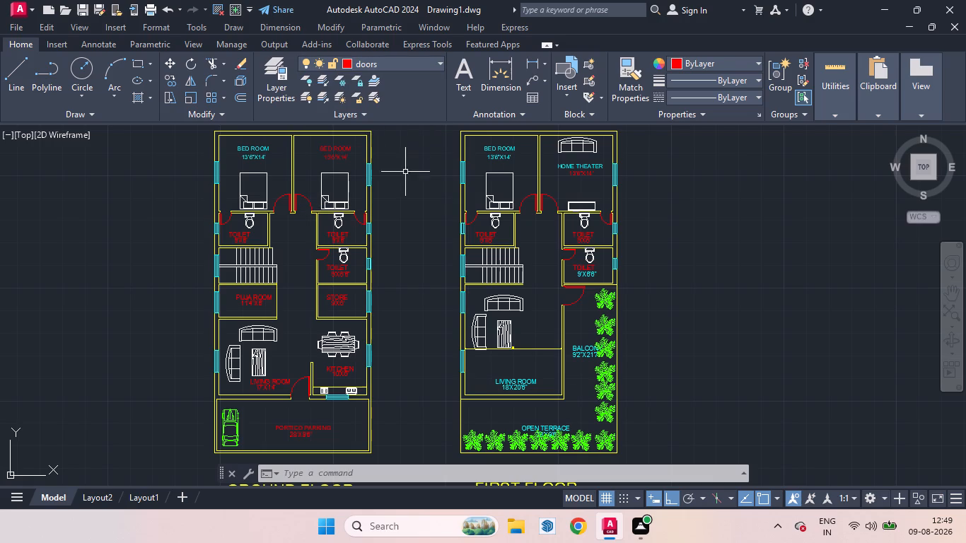
Put the first floor's bedroom, home theater, living room, balcony and open terrace labels and the ground floor's cyan bedroom label on layer doors.
click(493, 158)
click(493, 148)
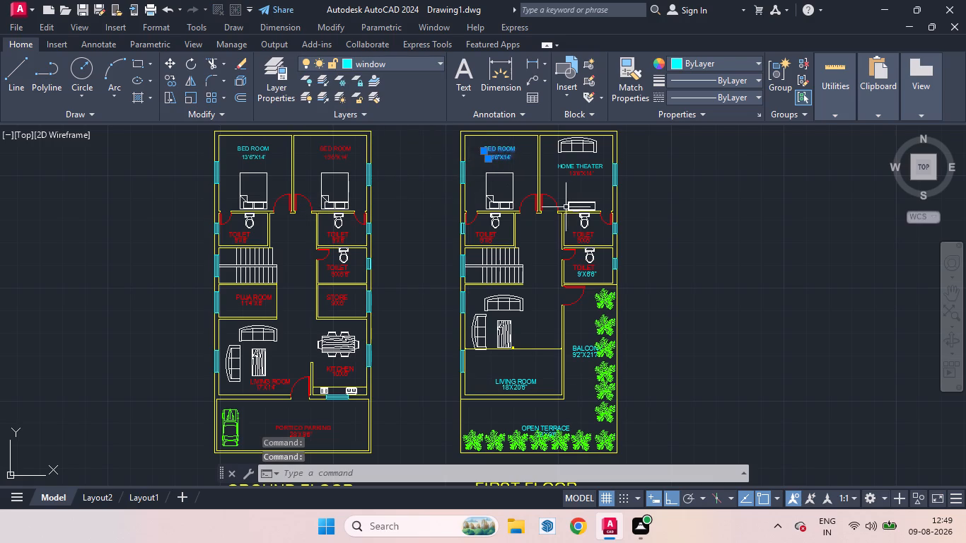
click(570, 164)
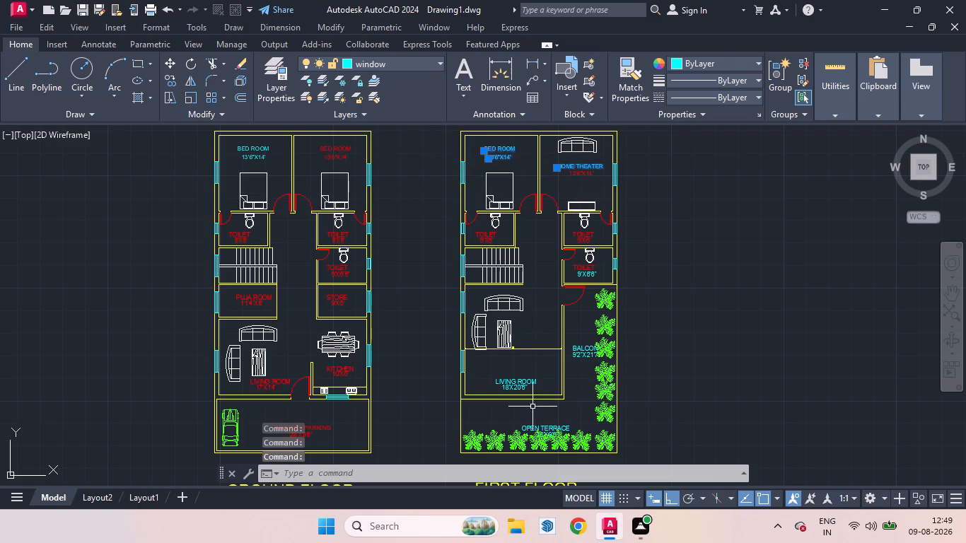
click(521, 388)
click(515, 383)
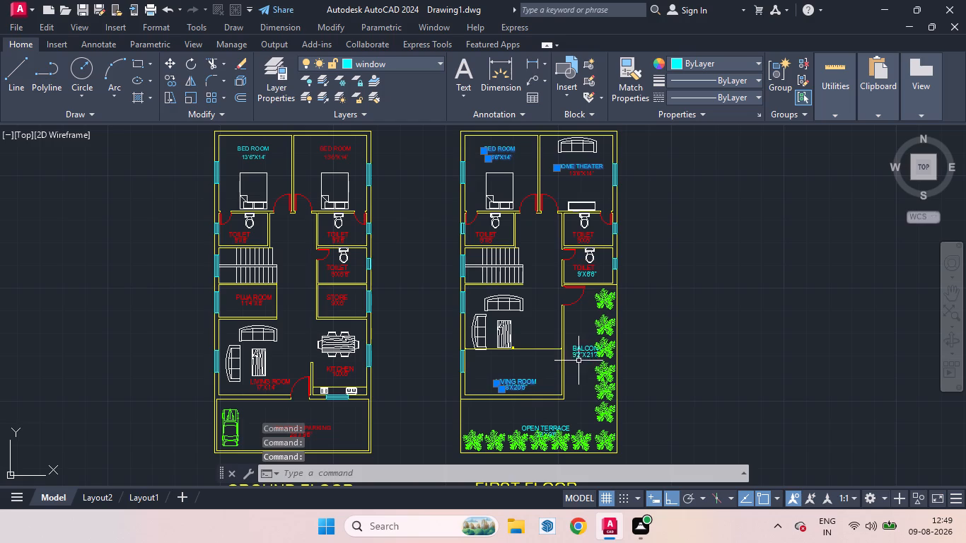
click(579, 347)
click(582, 354)
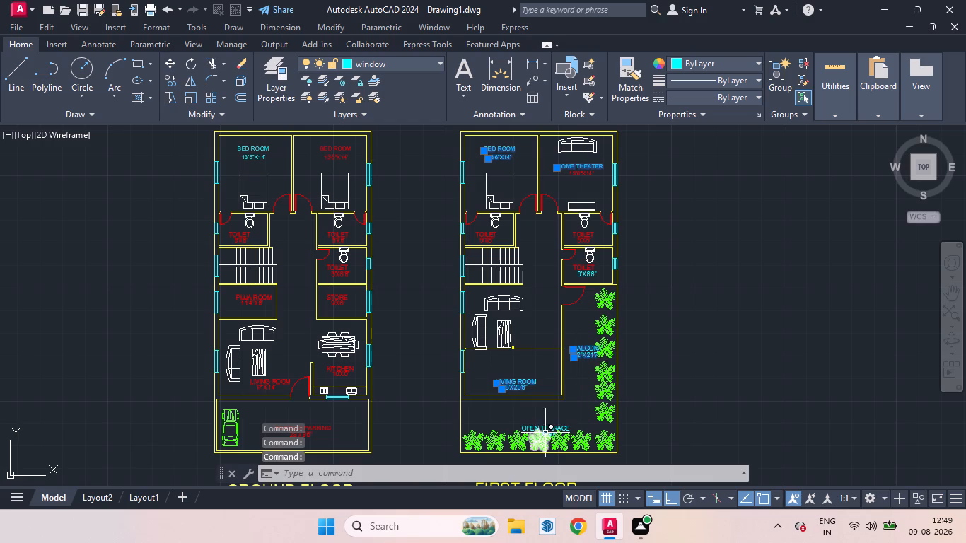
click(541, 426)
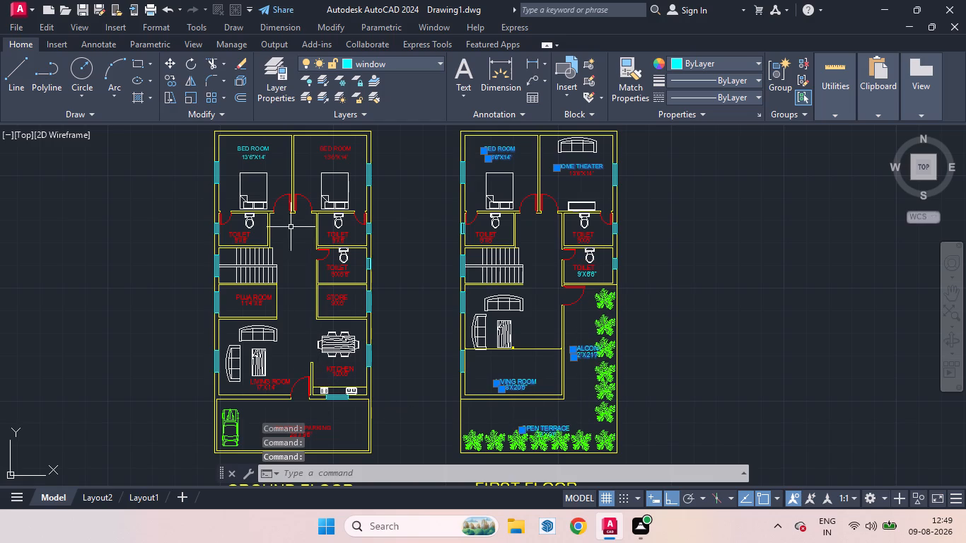
click(245, 158)
click(245, 148)
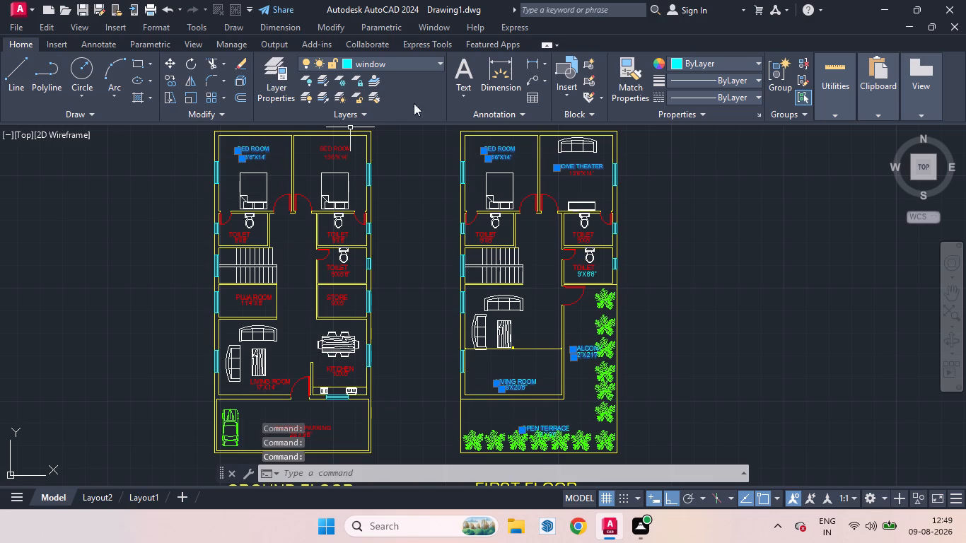
click(443, 61)
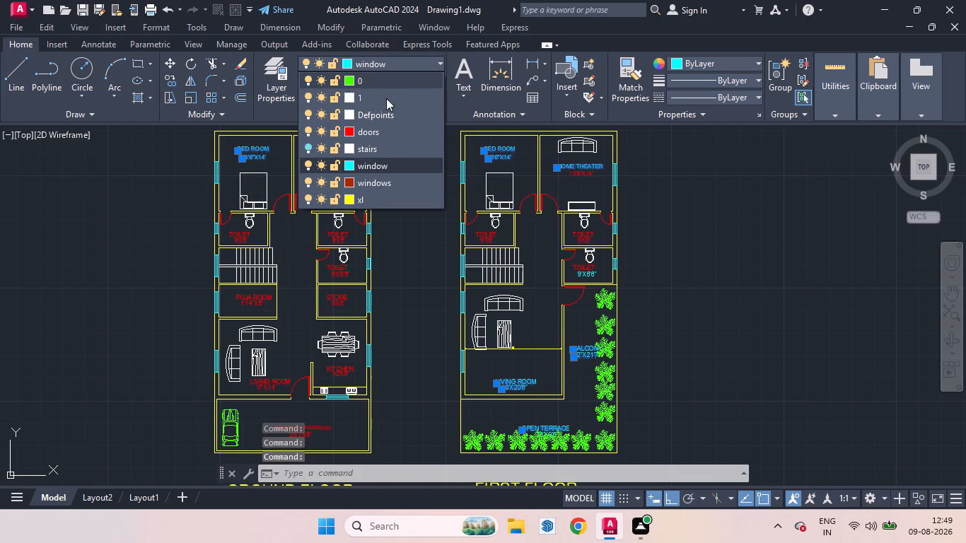
click(362, 132)
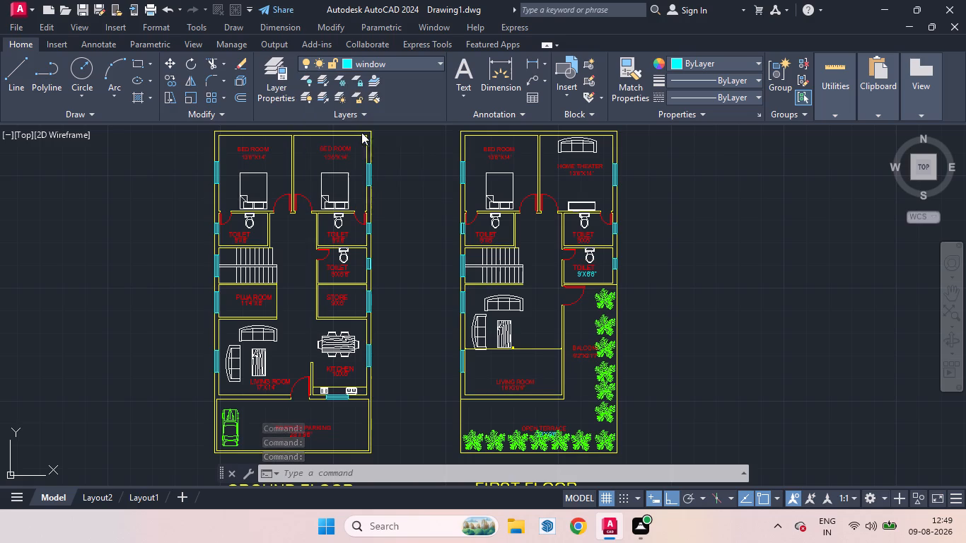
click(735, 356)
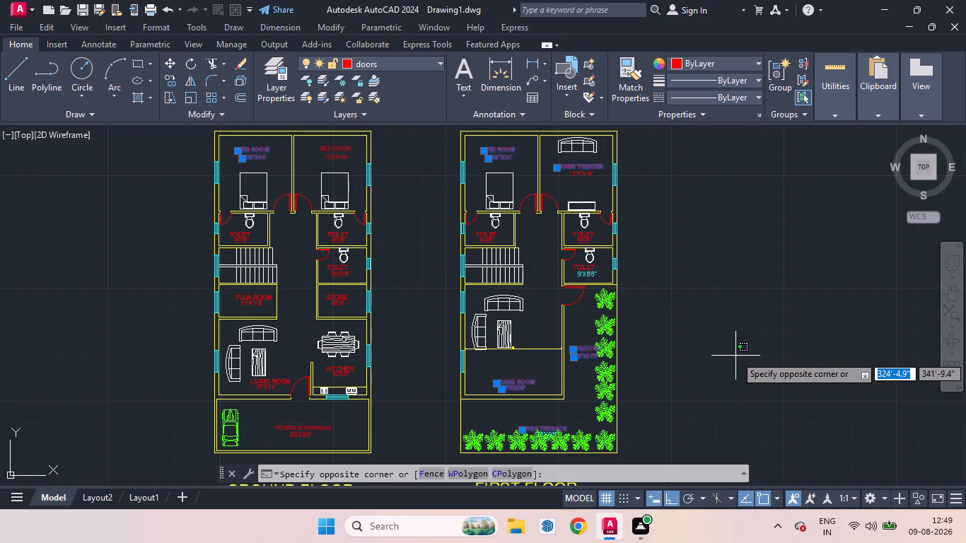
key(space)
key(Escape)
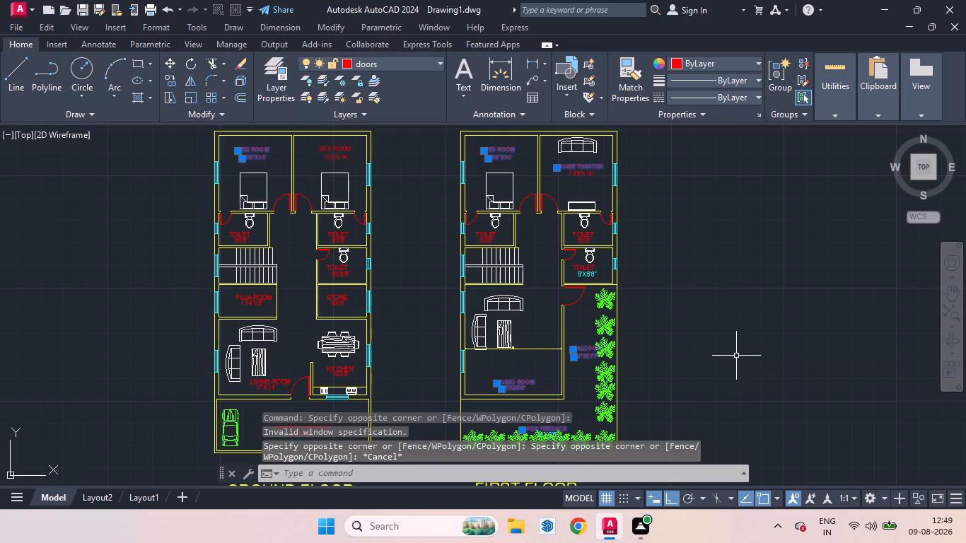
key(Escape)
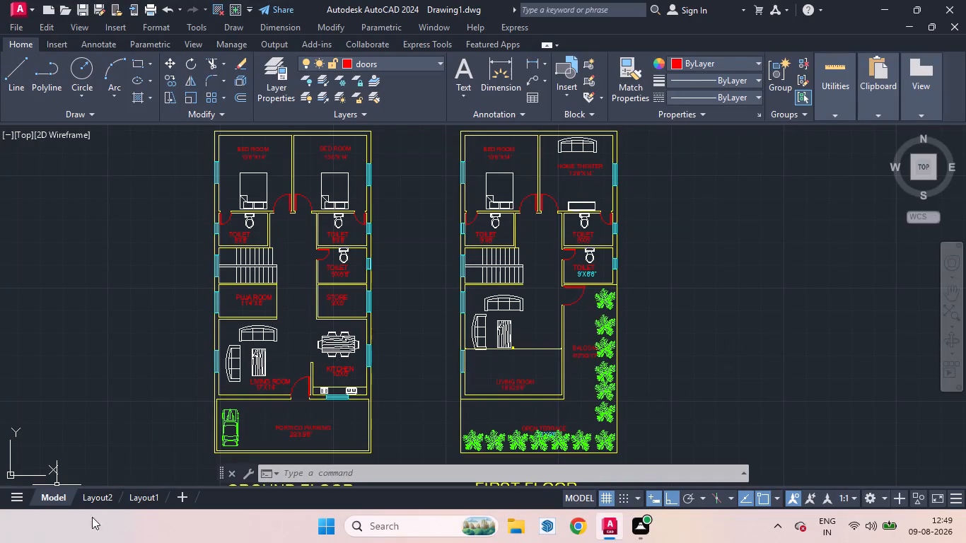
Put the GROUND FLOOR and FIRST FLOOR titles and their underlines on layer doors.
click(149, 500)
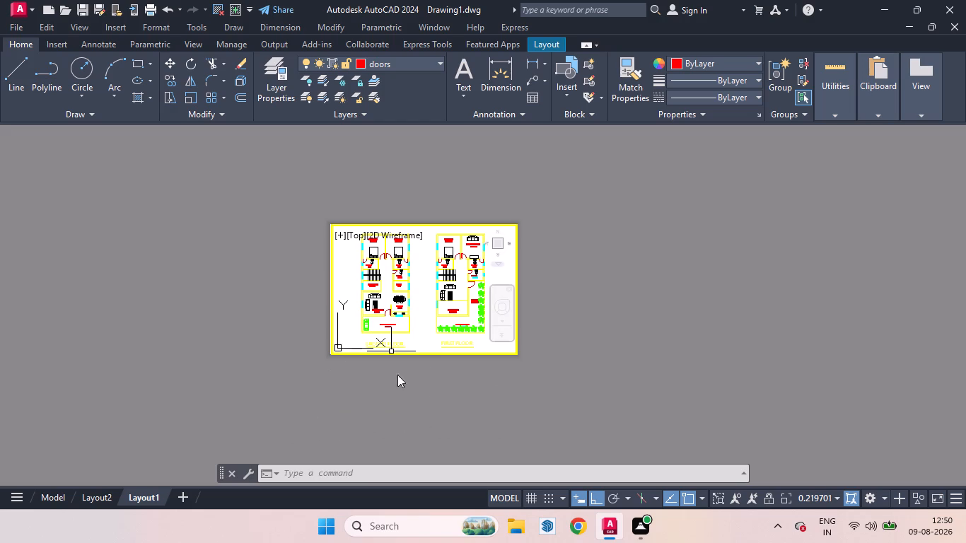
click(45, 497)
scroll(686, 310, down, 2)
scroll(647, 390, up, 2)
click(583, 364)
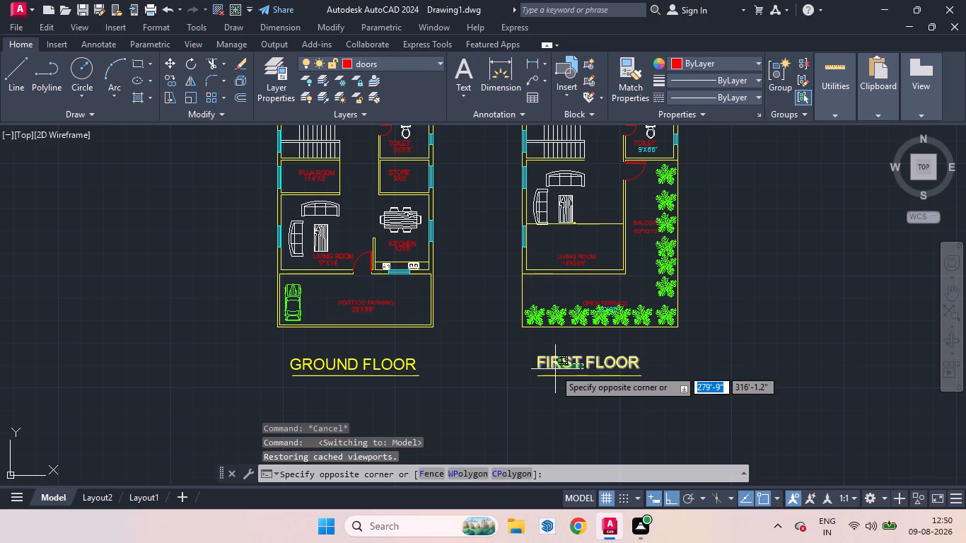
click(554, 369)
click(573, 376)
click(389, 363)
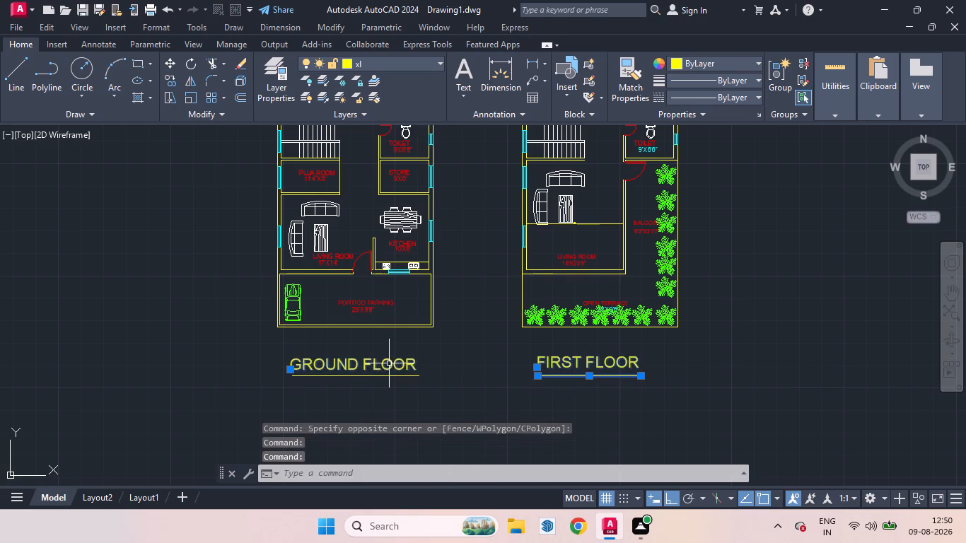
click(383, 375)
click(436, 60)
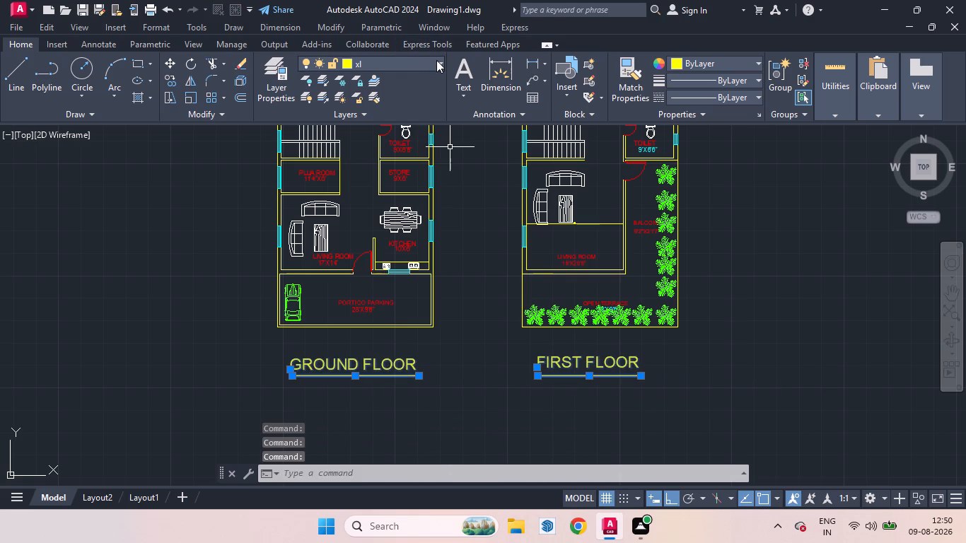
click(376, 132)
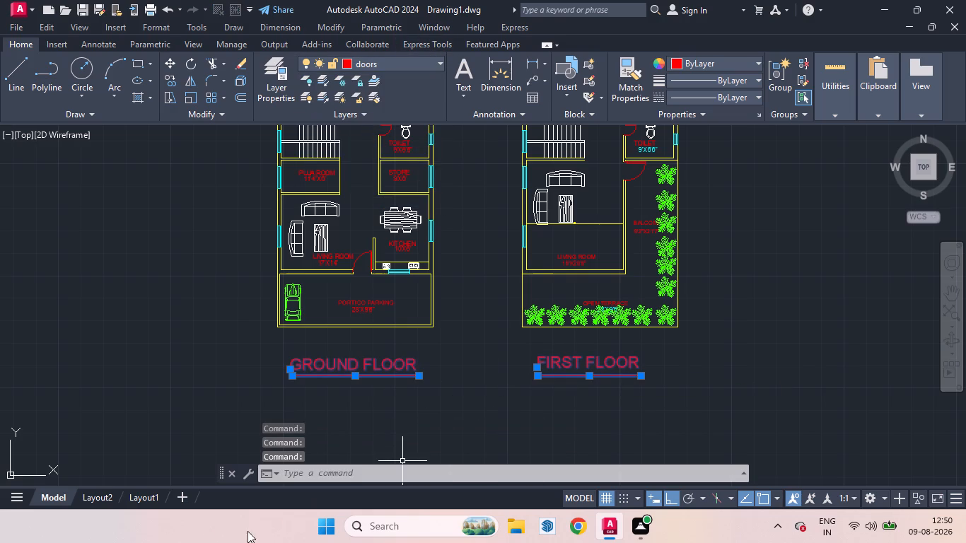
Move the whole first floor plan with its title horizontally to the right, well away from the ground floor plan.
click(138, 495)
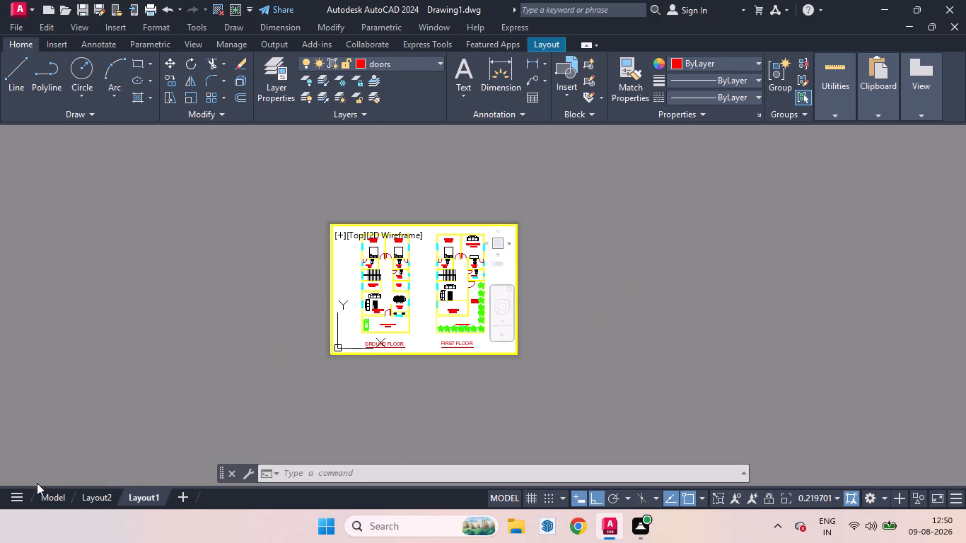
click(41, 501)
scroll(499, 345, down, 1)
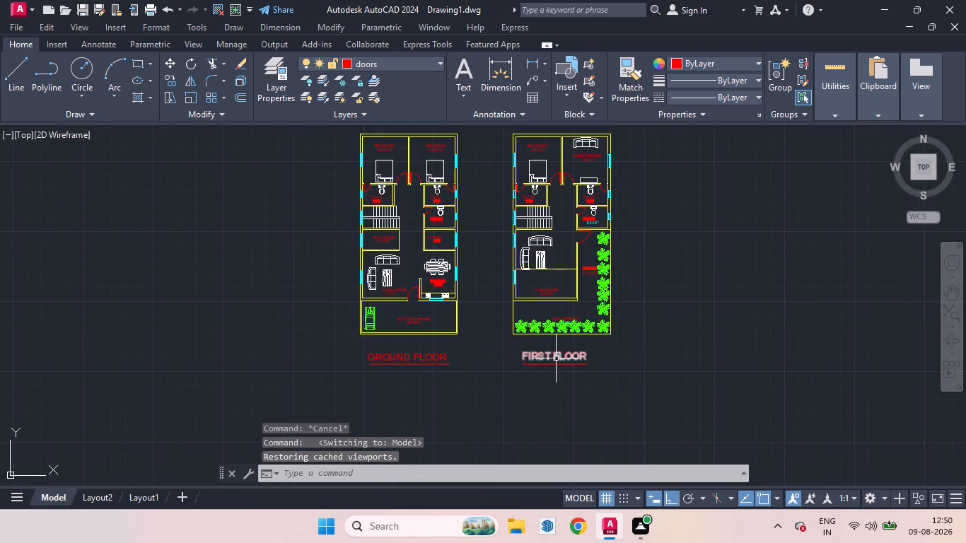
scroll(559, 362, down, 1)
click(618, 386)
click(518, 191)
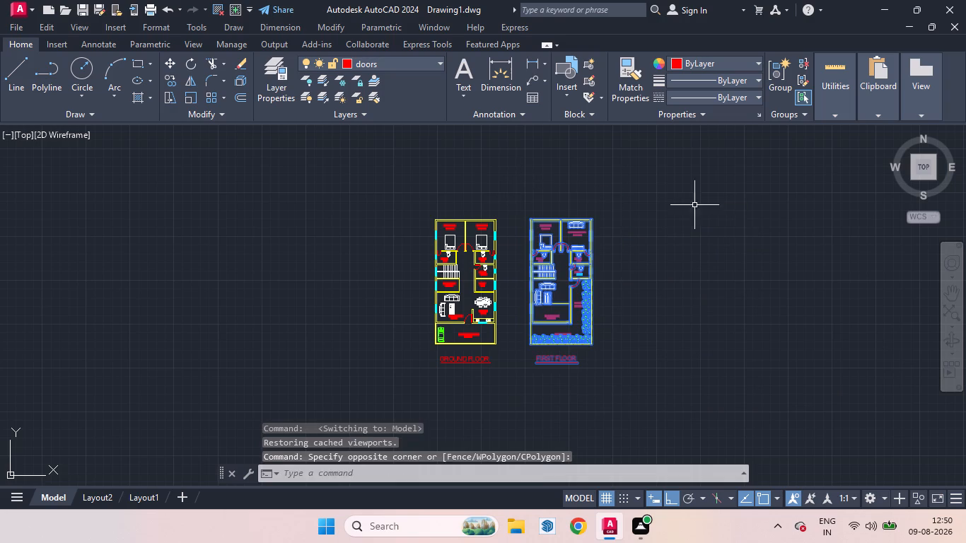
key(m)
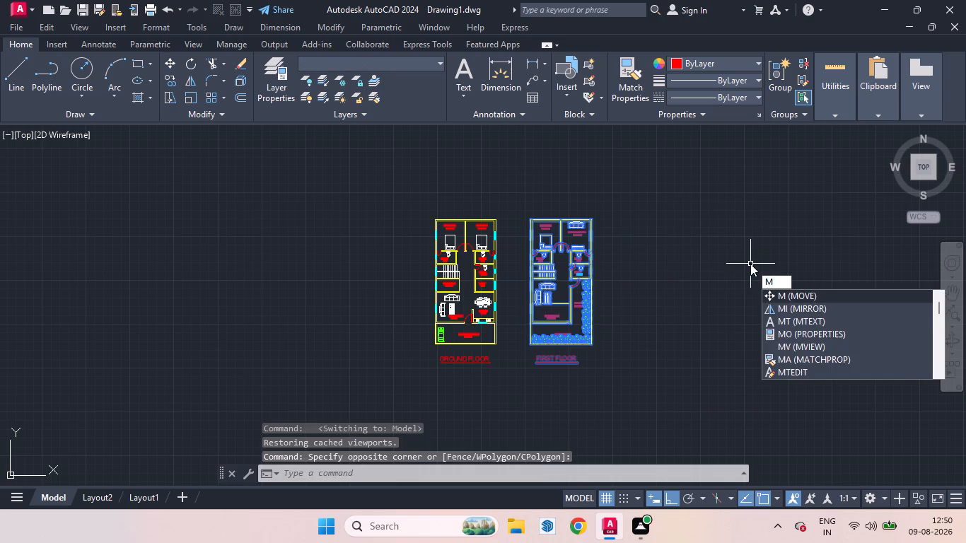
key(Return)
click(663, 401)
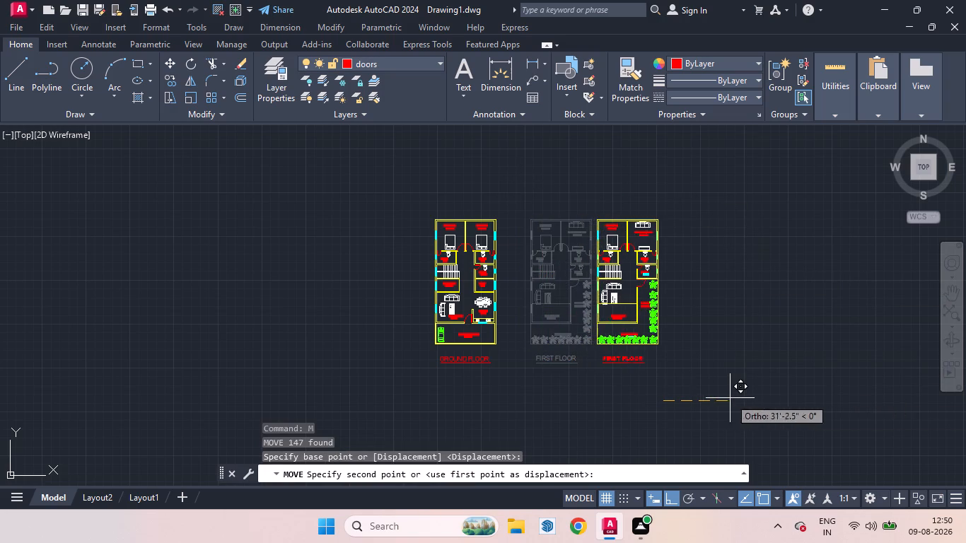
click(764, 398)
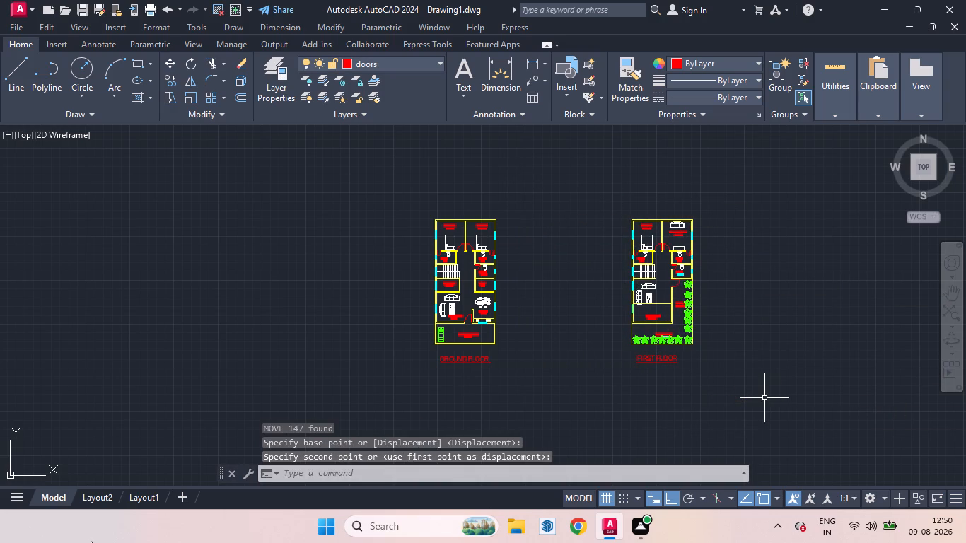
Reframe the Layout1 viewport so that only the ground floor plan and its title fill the sheet, roughly centred.
click(136, 503)
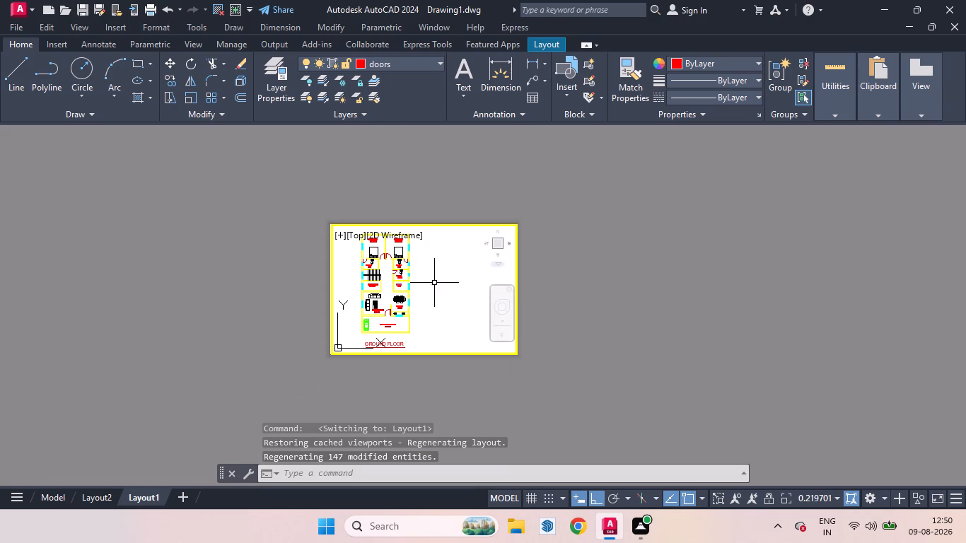
scroll(440, 291, down, 2)
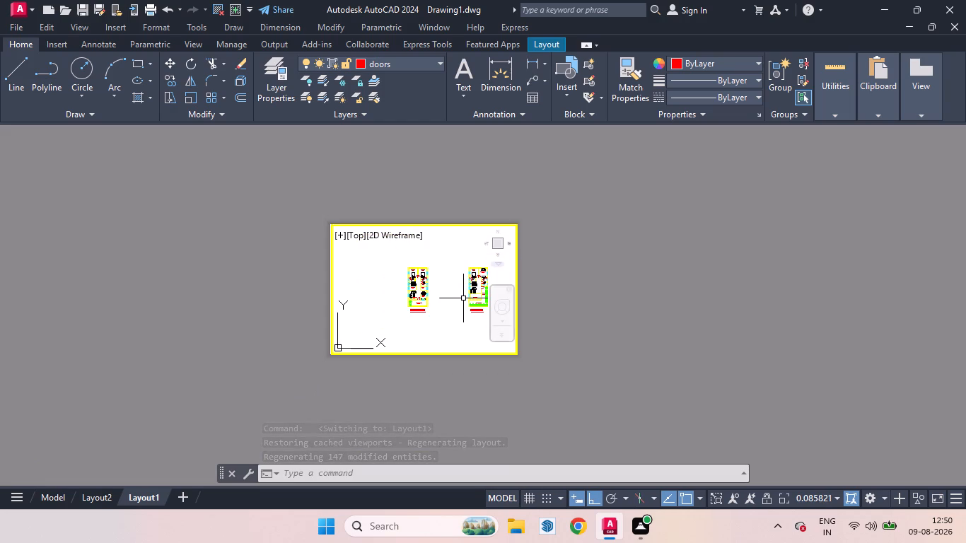
scroll(462, 298, up, 1)
middle_drag(462, 302, 436, 308)
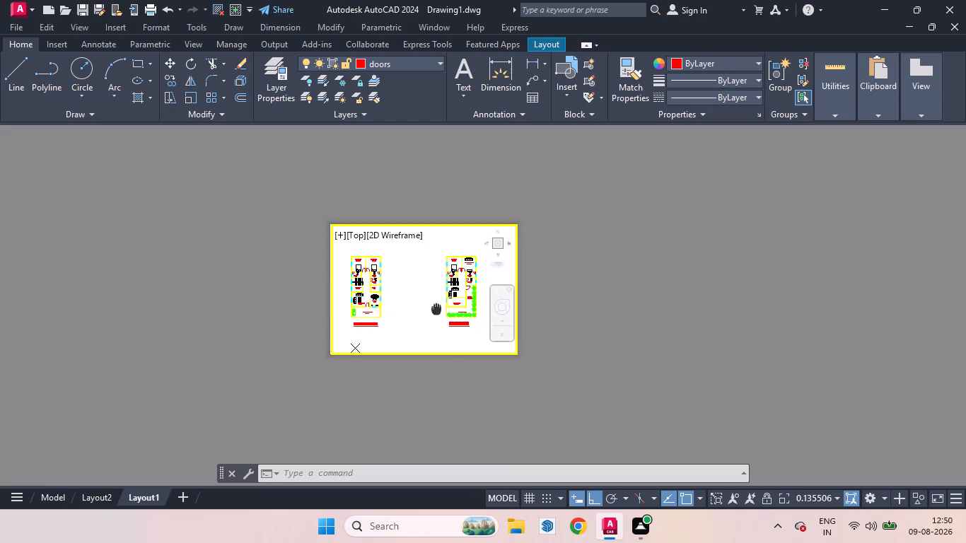
middle_drag(436, 308, 442, 301)
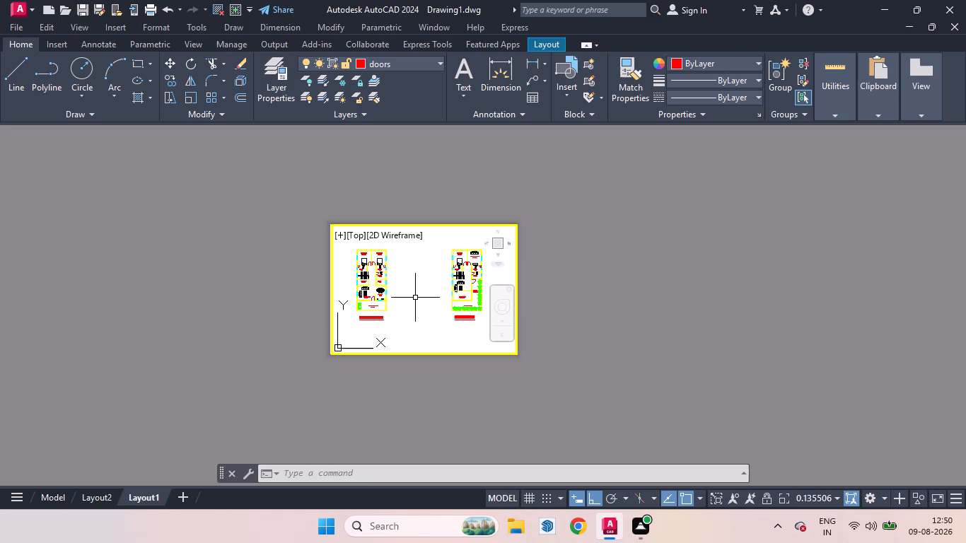
scroll(409, 298, down, 1)
middle_drag(398, 300, 441, 300)
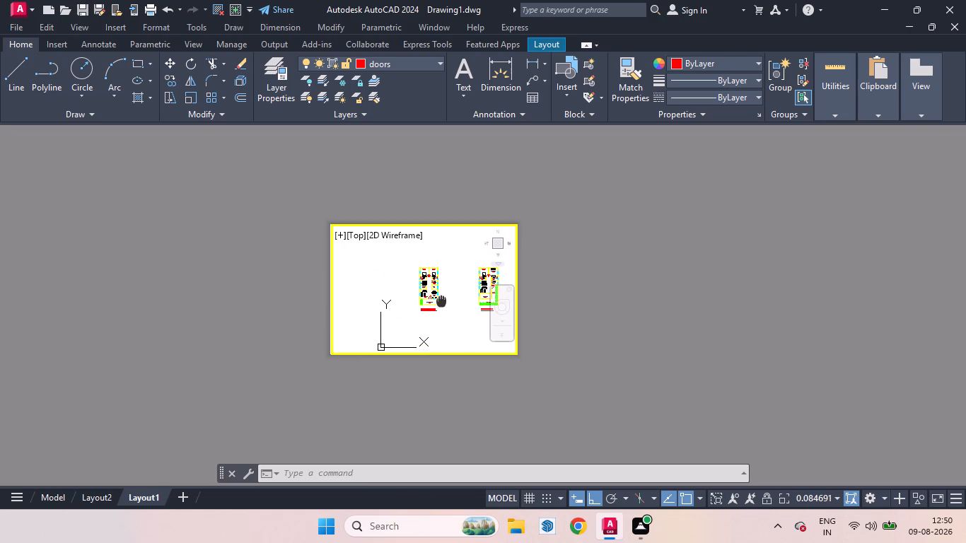
middle_drag(441, 300, 477, 302)
scroll(487, 296, up, 2)
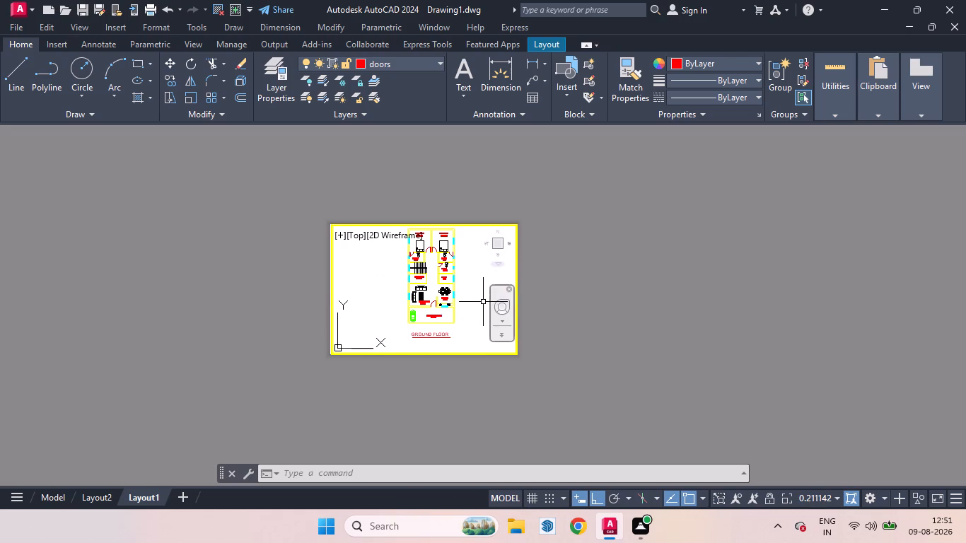
middle_drag(463, 298, 458, 306)
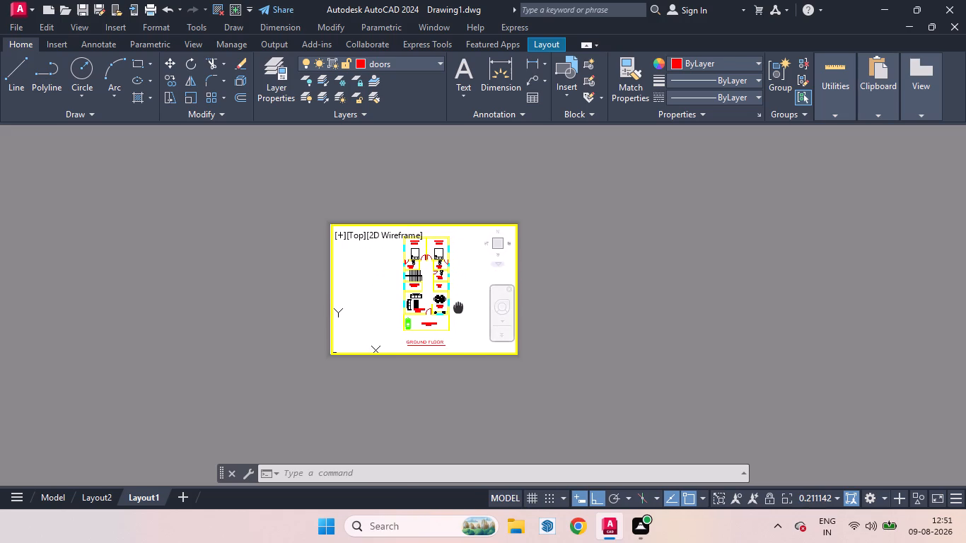
middle_drag(458, 306, 455, 306)
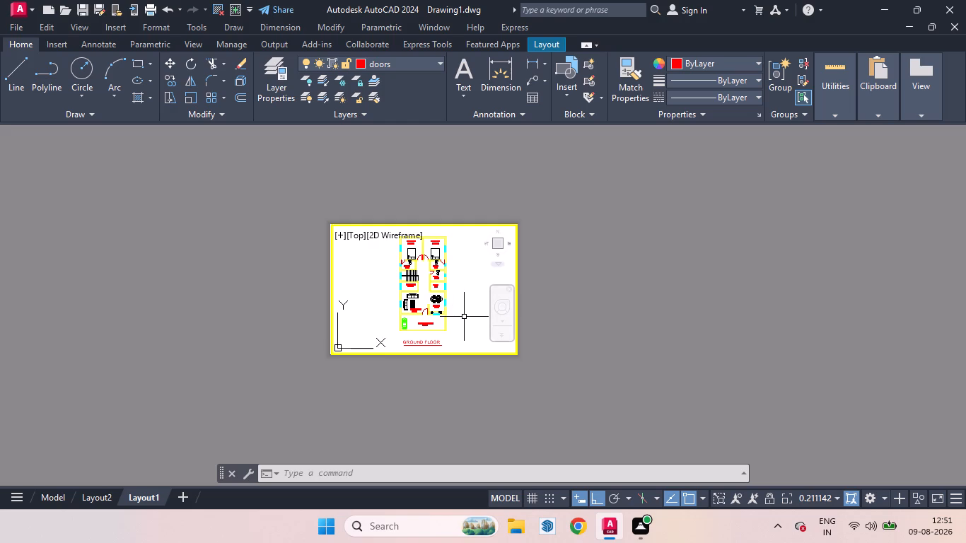
Add a new layout, open it and erase its default viewport to leave a blank sheet.
click(184, 497)
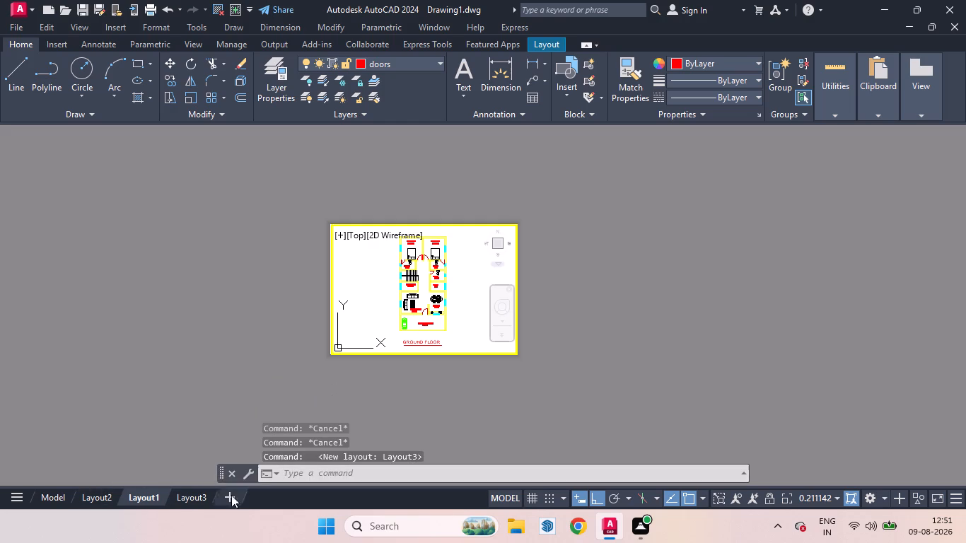
click(187, 496)
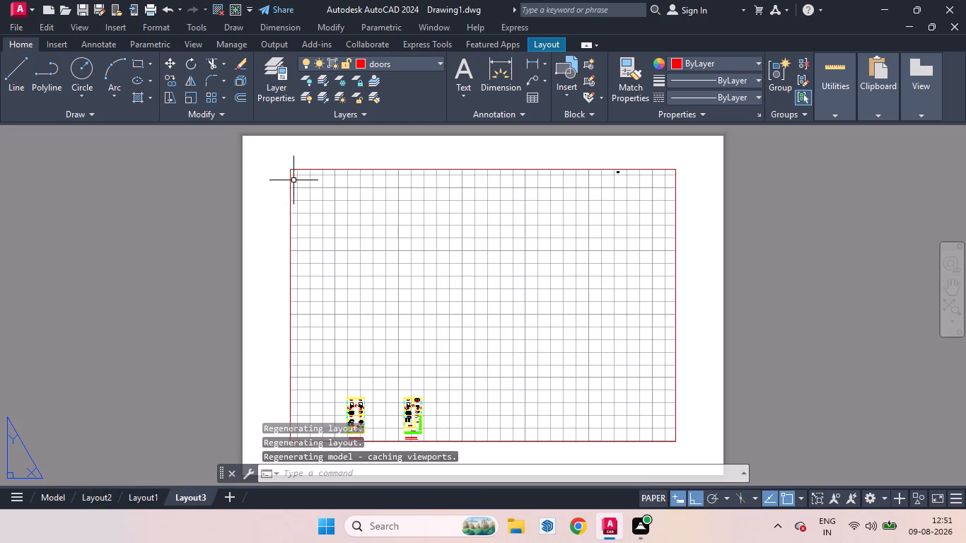
click(291, 170)
key(Delete)
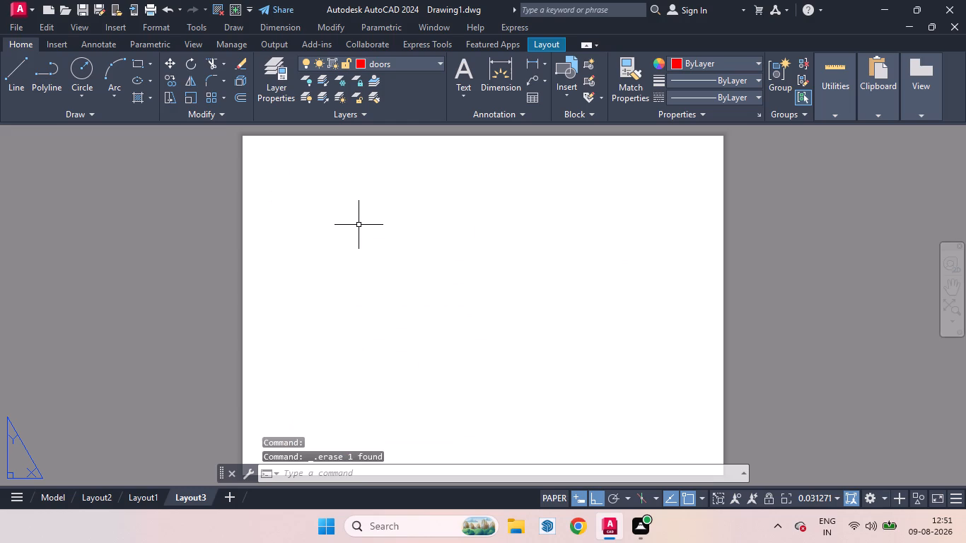
Create a rectangular viewport on Layout3 that covers the whole blank sheet from corner to corner.
click(548, 40)
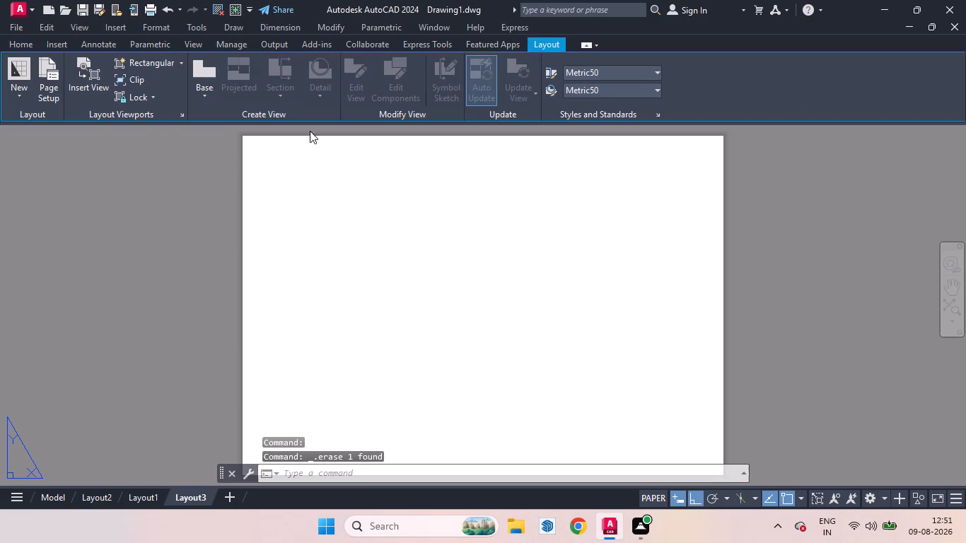
click(155, 64)
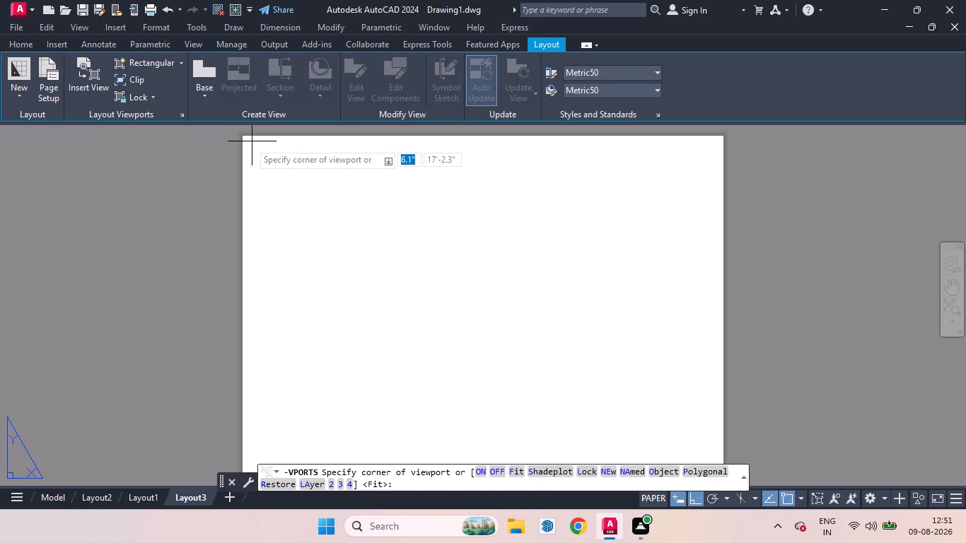
click(245, 139)
scroll(376, 245, down, 1)
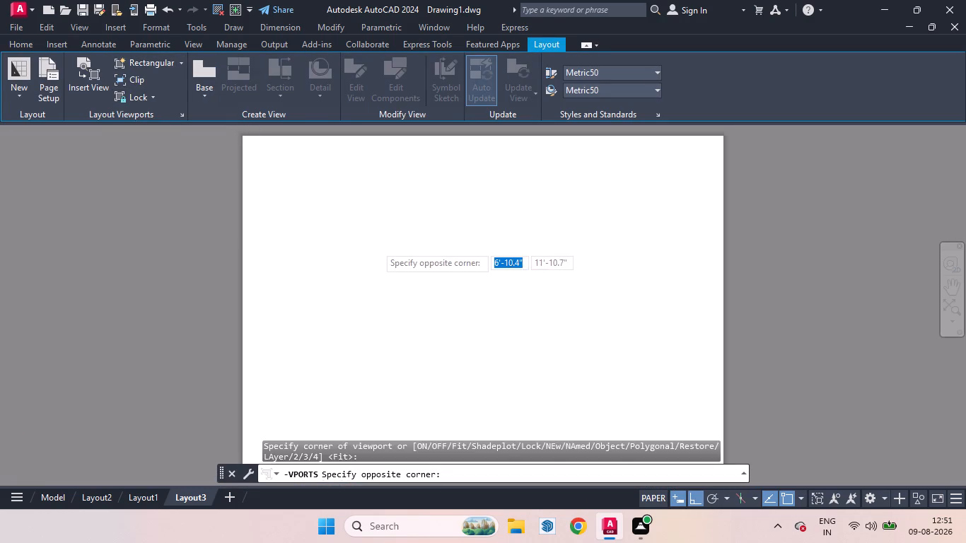
scroll(376, 245, down, 2)
scroll(507, 325, up, 4)
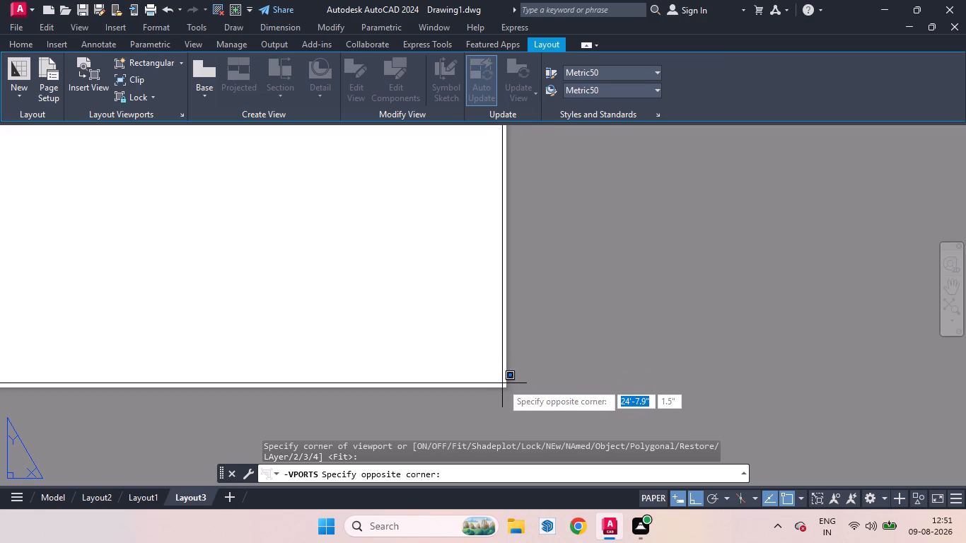
click(502, 383)
Frame only the first floor plan and its title inside the Layout3 viewport, roughly centred, and turn off its grid.
scroll(603, 365, down, 3)
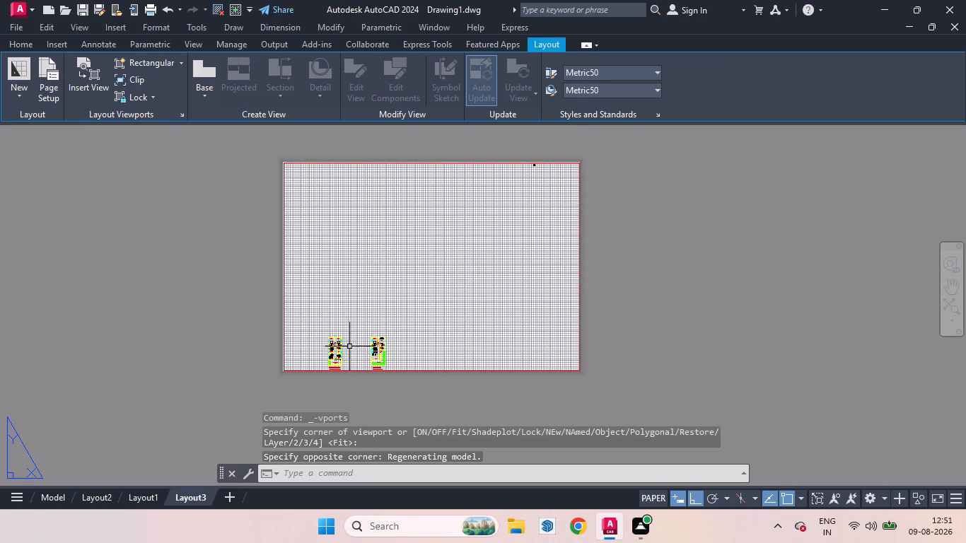
middle_click(368, 332)
double_click(412, 312)
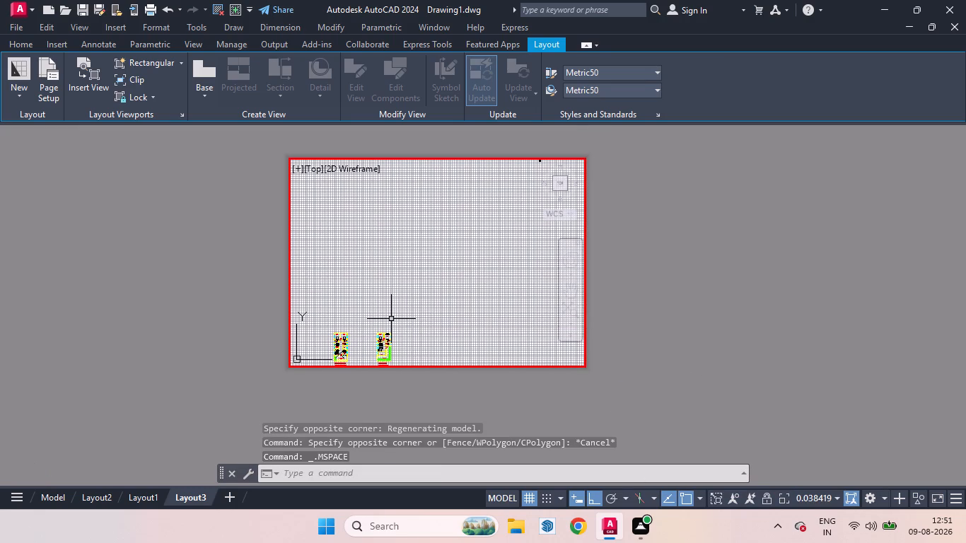
middle_drag(391, 319, 443, 214)
scroll(453, 231, up, 2)
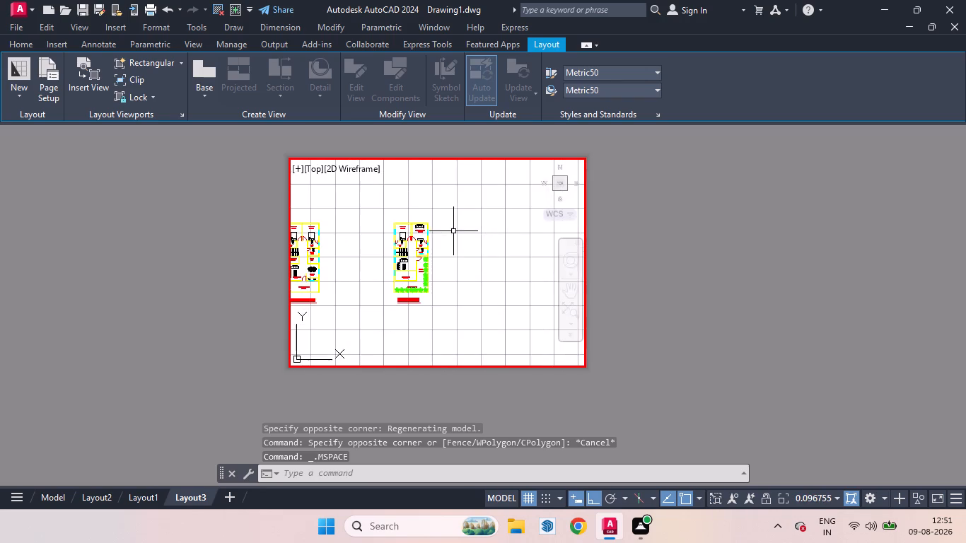
scroll(455, 240, up, 2)
middle_drag(453, 247, 520, 239)
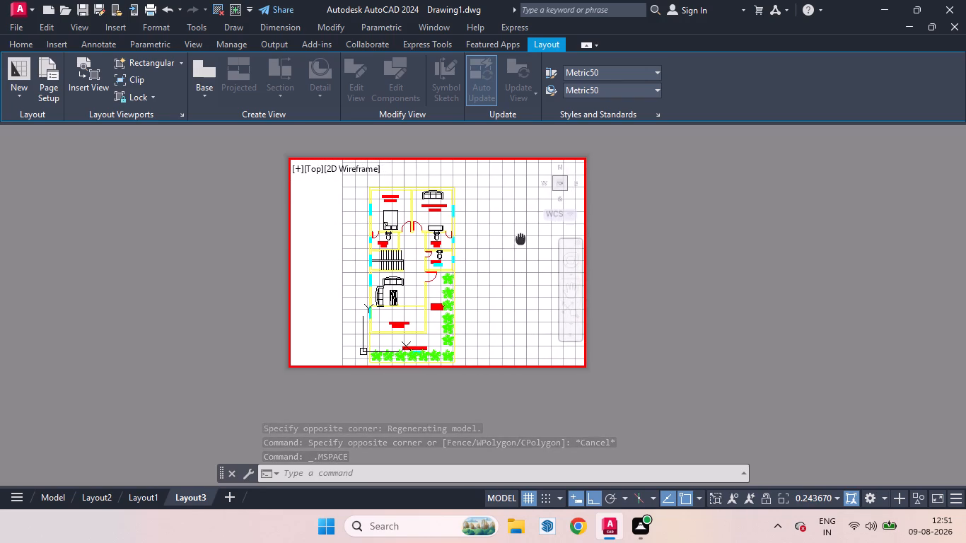
middle_drag(520, 239, 521, 239)
middle_drag(497, 264, 510, 247)
scroll(508, 250, down, 1)
scroll(505, 255, up, 1)
middle_click(505, 256)
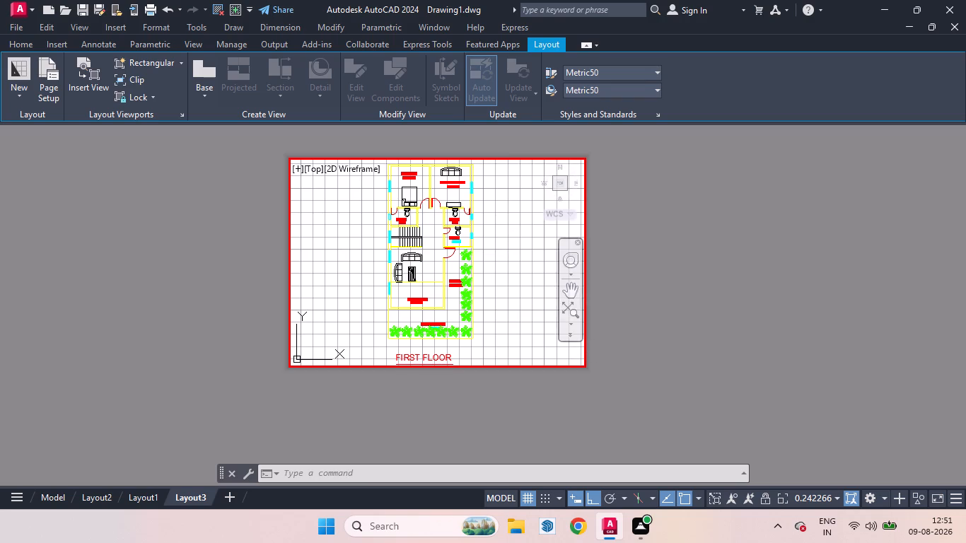
click(529, 502)
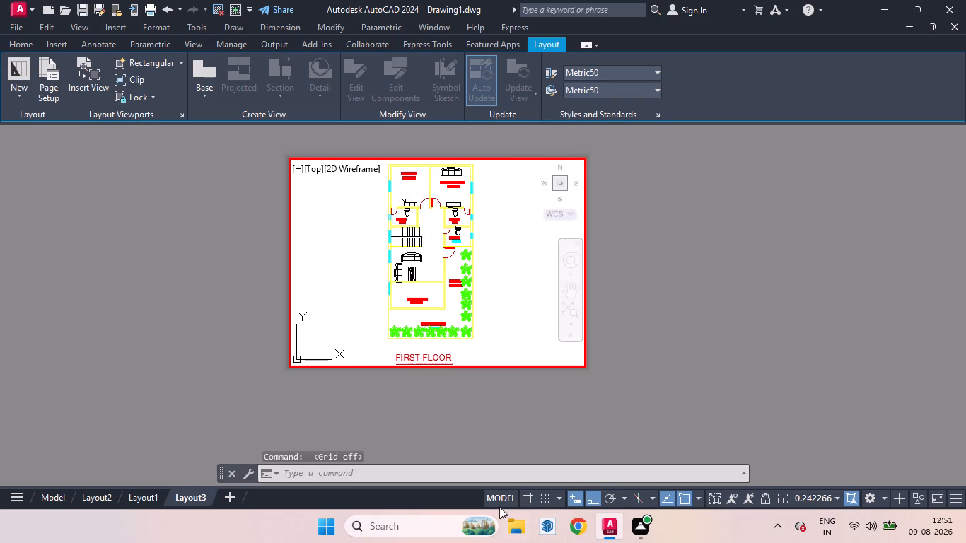
Shift the view inside the Layout2 viewport so that both the ground floor and first floor plans fit on the sheet.
click(146, 500)
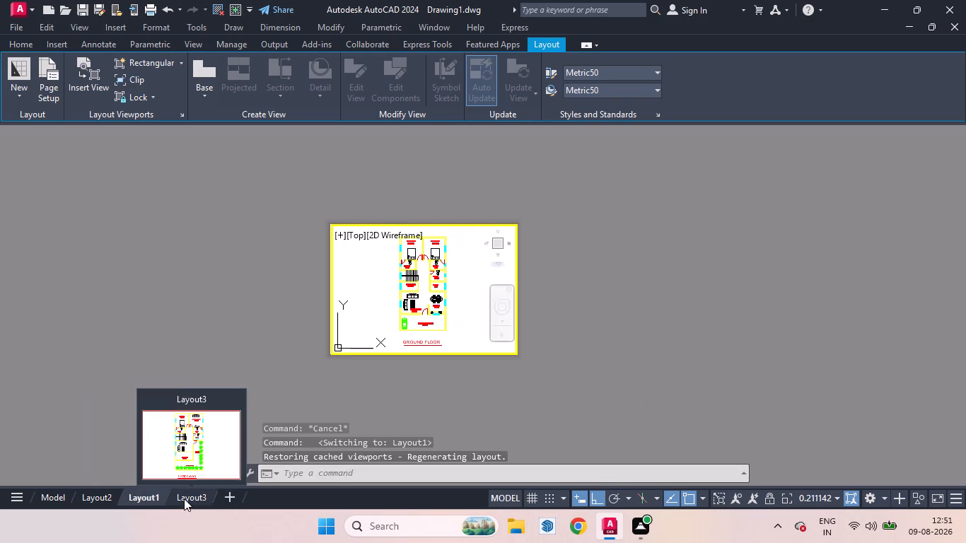
click(184, 498)
click(158, 498)
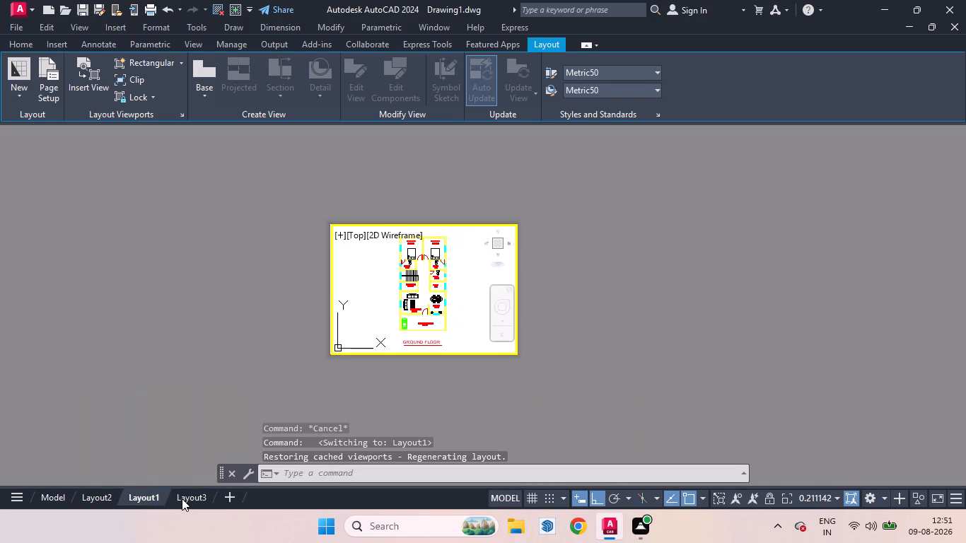
click(182, 498)
click(107, 501)
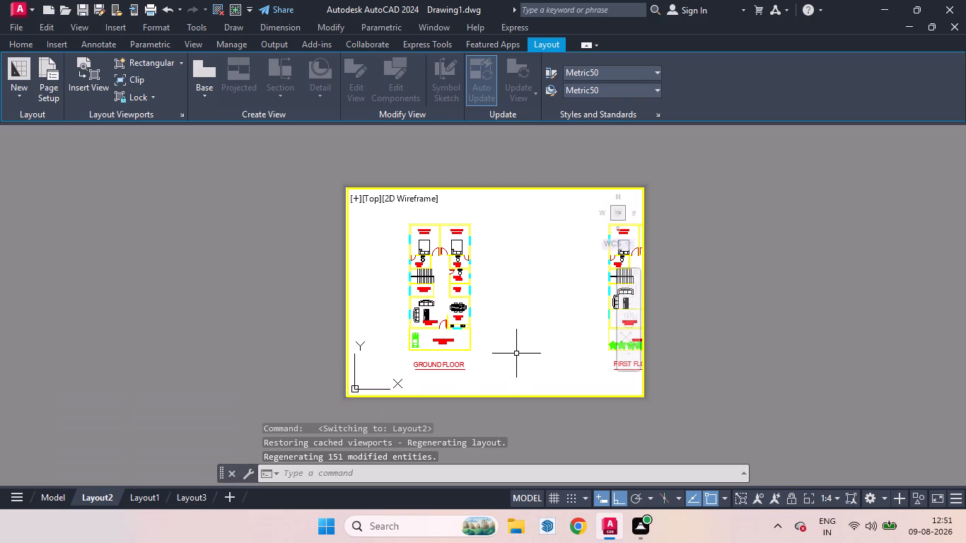
middle_drag(516, 353, 469, 356)
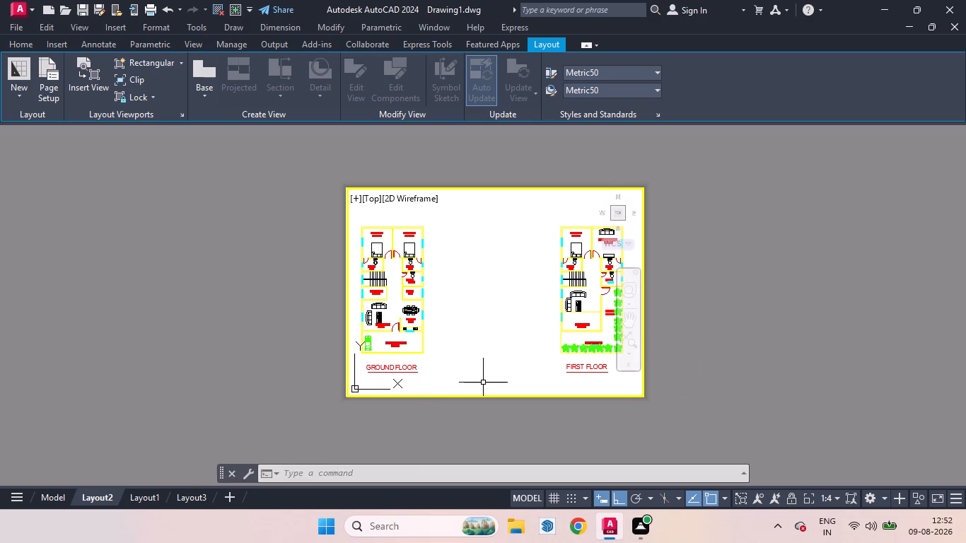
Review the Layout1, Layout2 and Layout3 sheets against each other and return to model space.
click(147, 497)
click(204, 496)
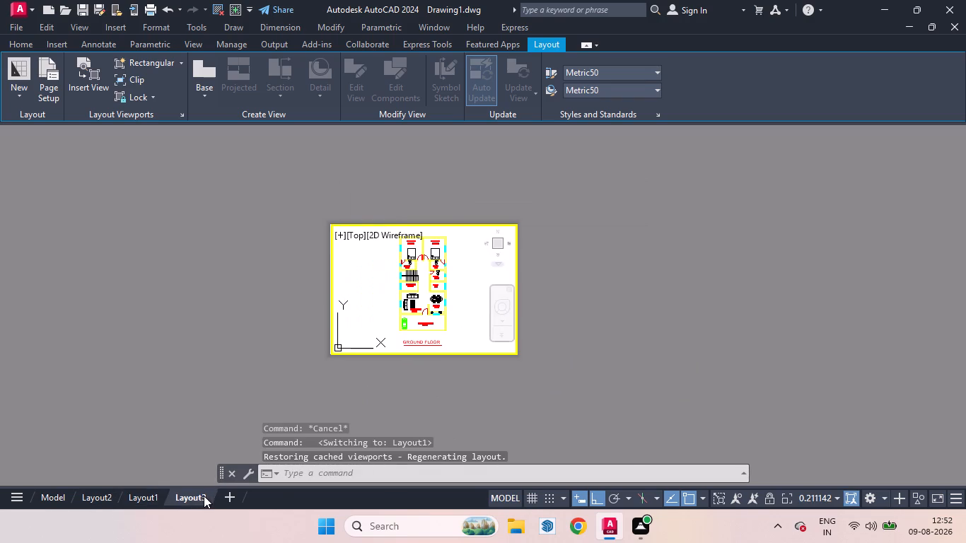
click(58, 496)
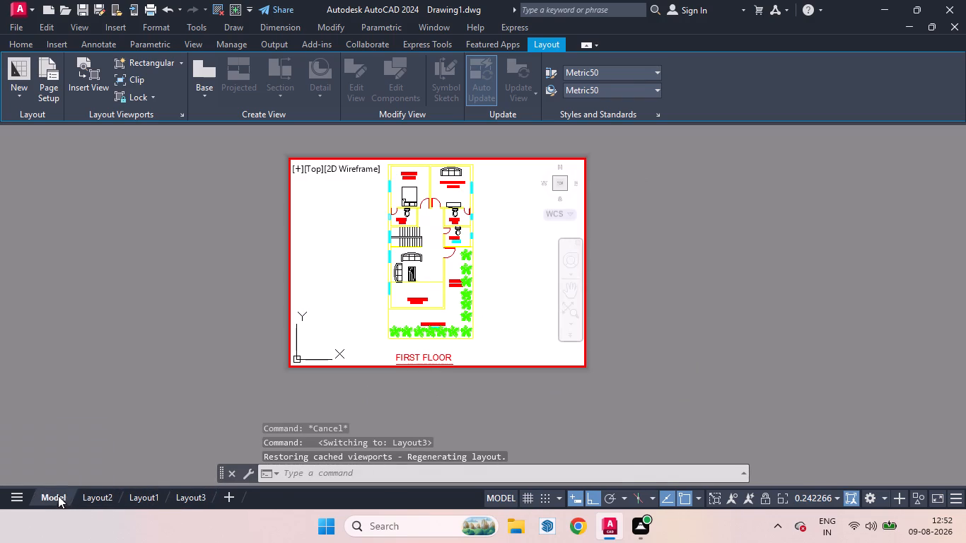
click(87, 496)
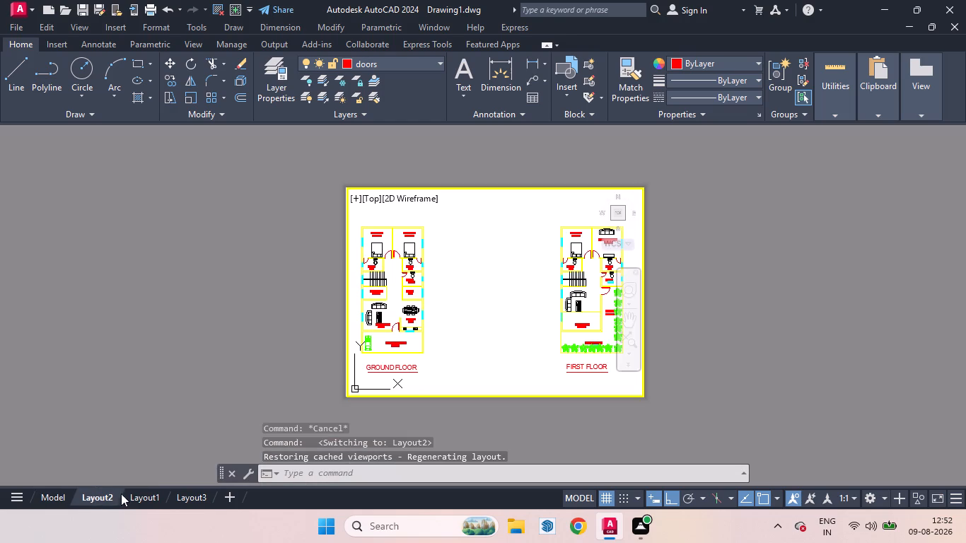
click(141, 495)
click(176, 501)
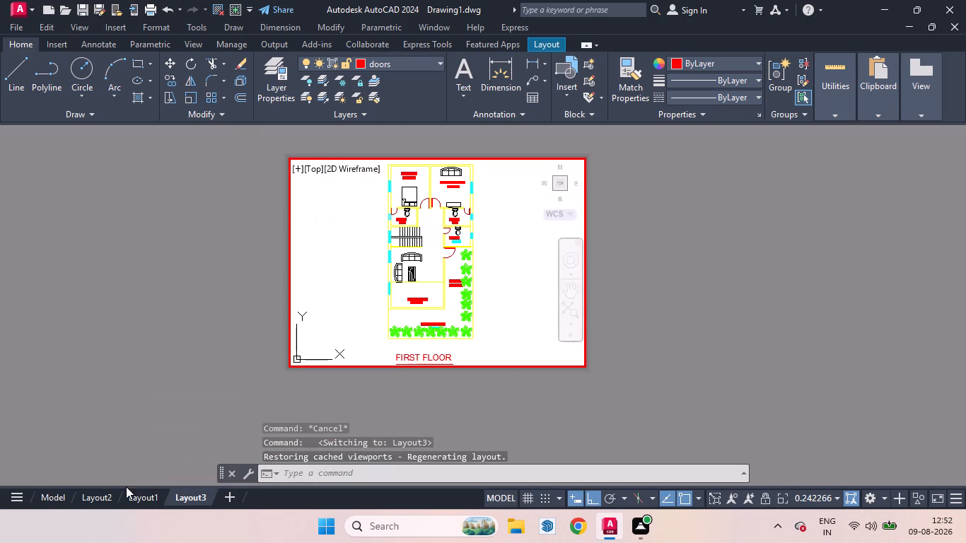
click(148, 494)
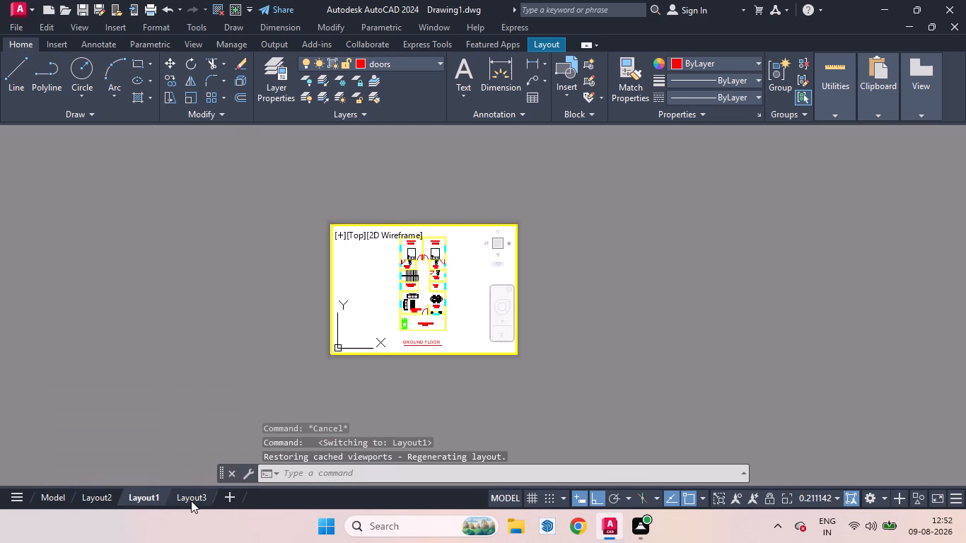
click(191, 501)
click(44, 498)
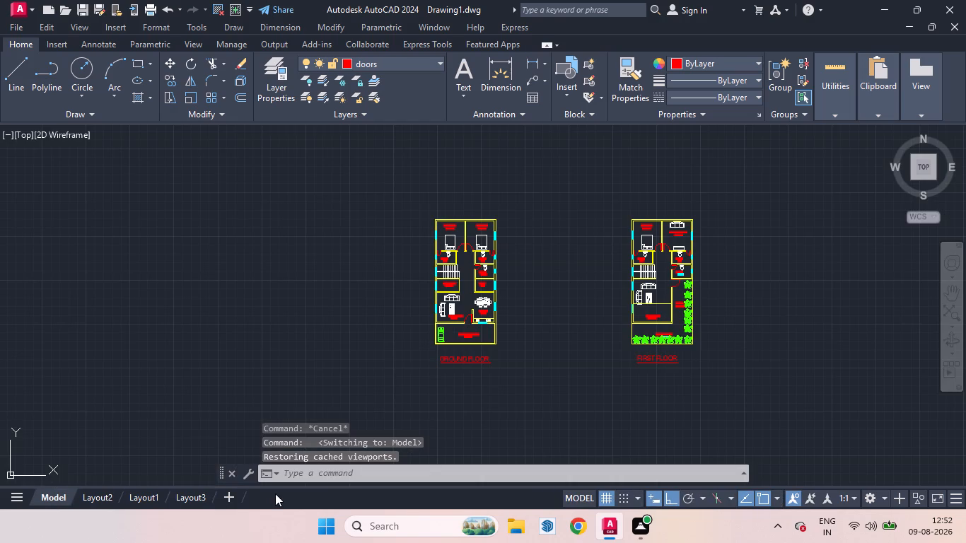
Start a Publish job and remove the Model sheet from the list of sheets.
click(26, 25)
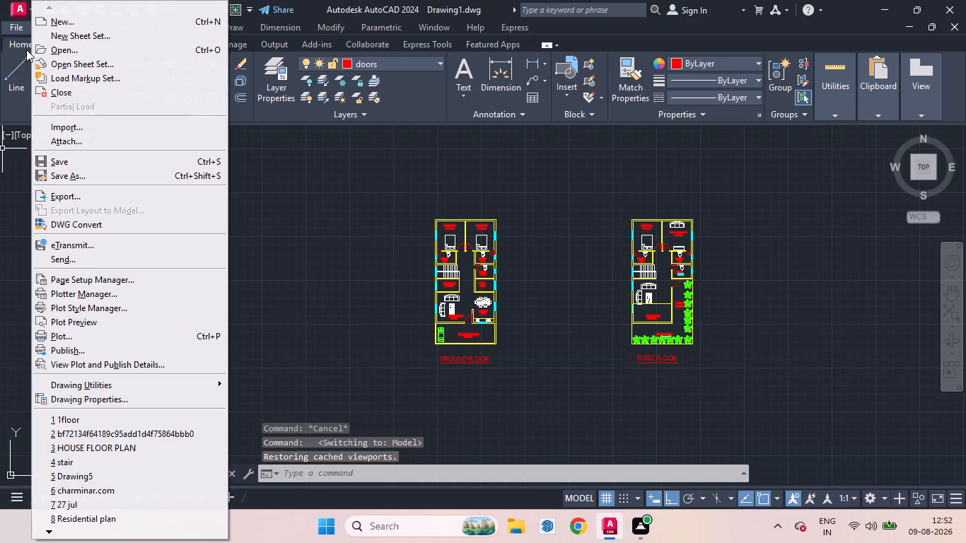
click(70, 349)
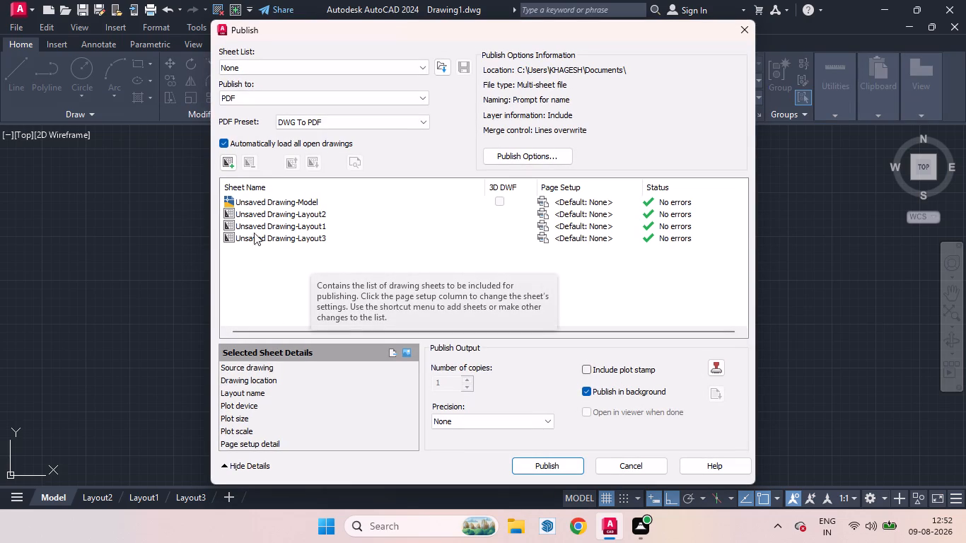
click(269, 203)
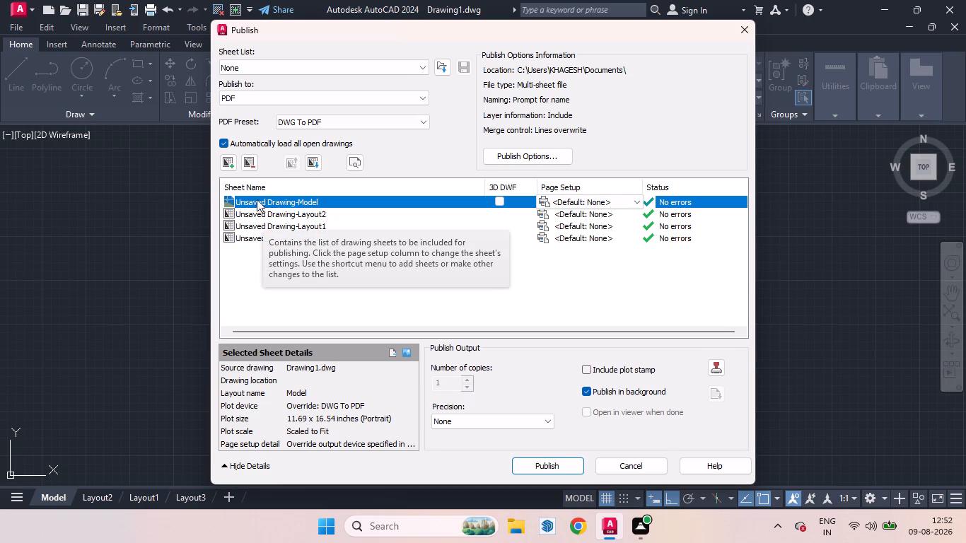
click(250, 163)
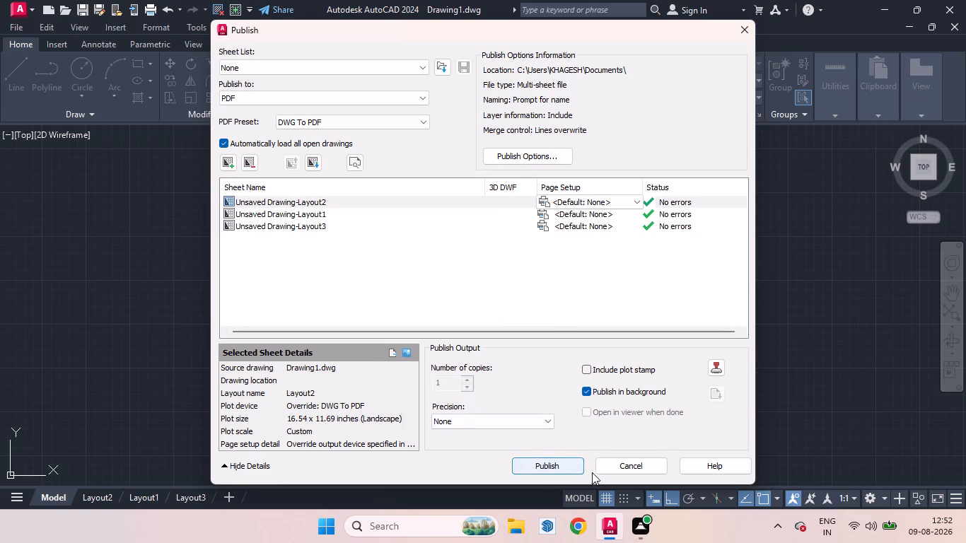
Examine the precision presets, sheet lists and output formats available for the publish job.
click(547, 420)
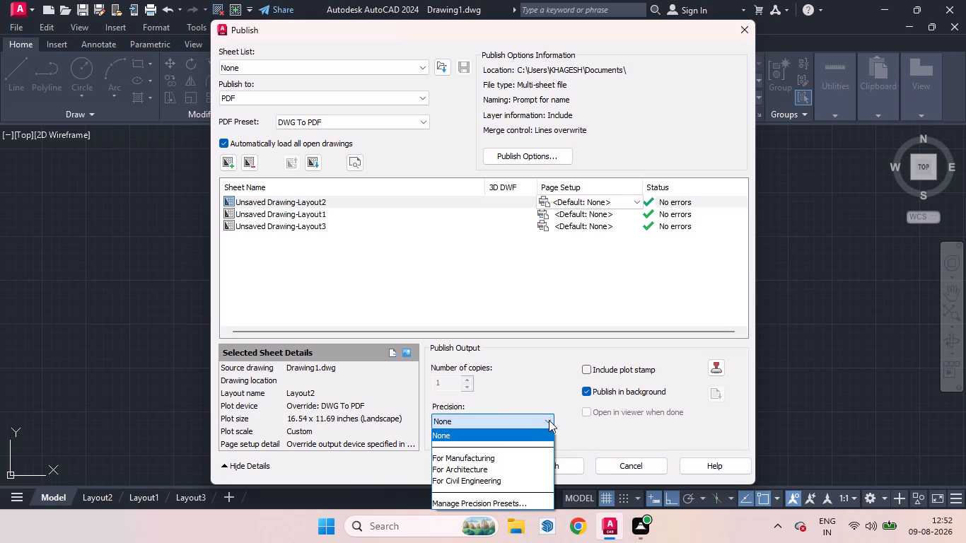
click(549, 420)
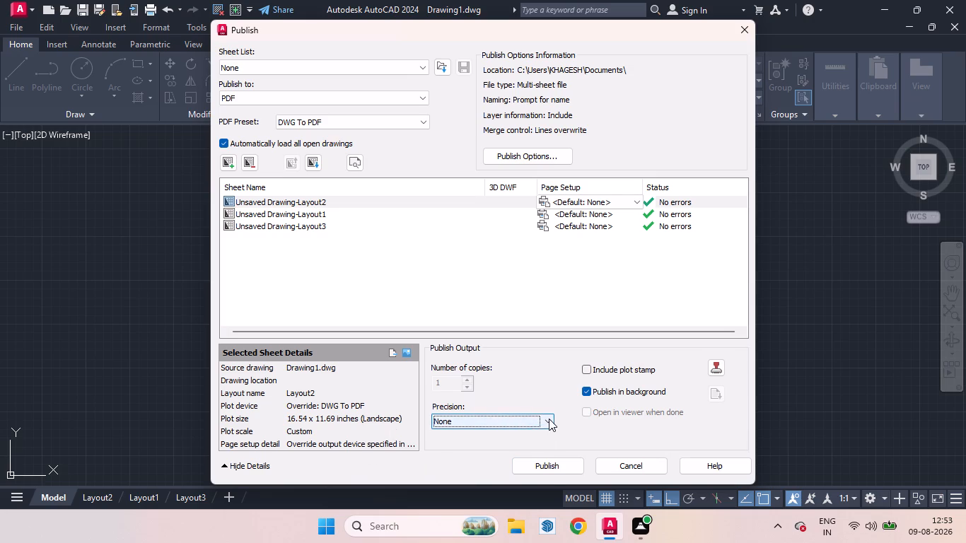
click(549, 419)
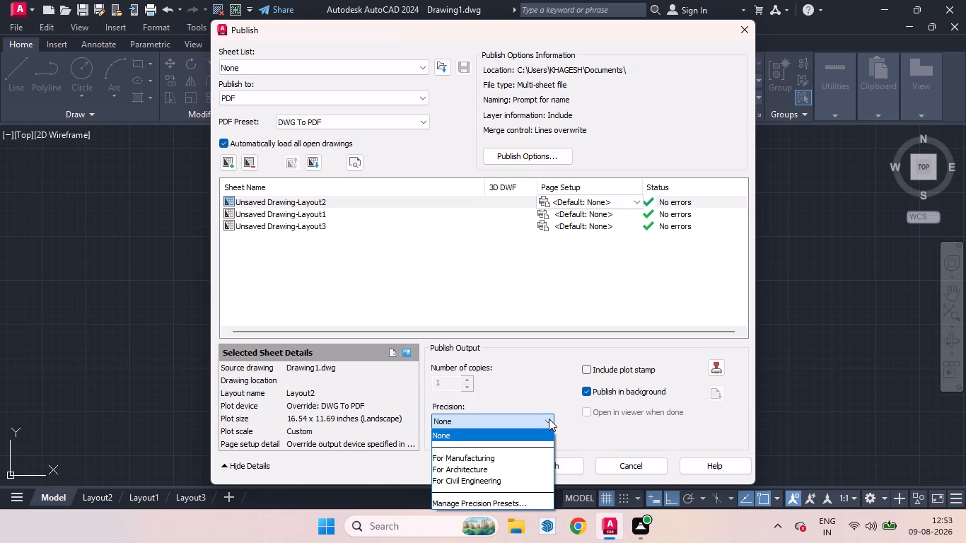
click(549, 424)
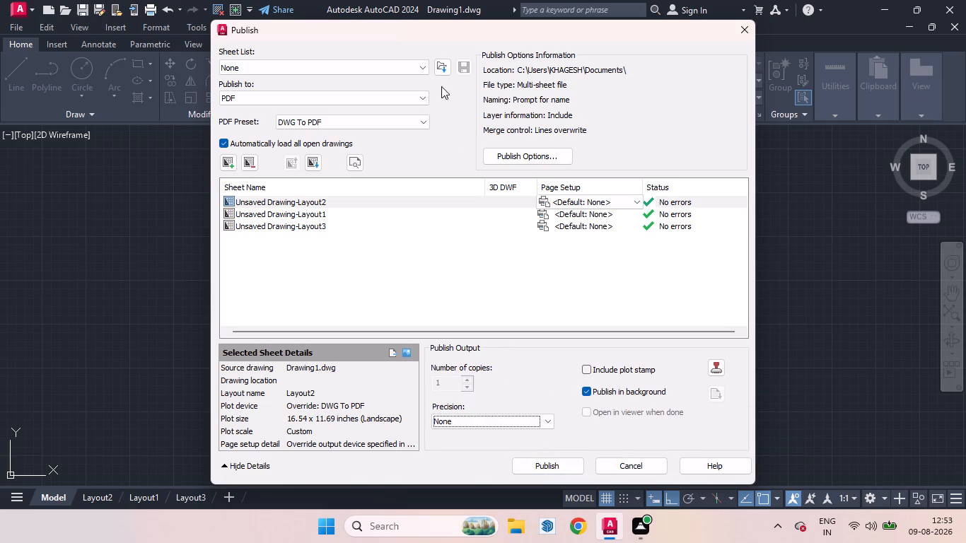
click(425, 69)
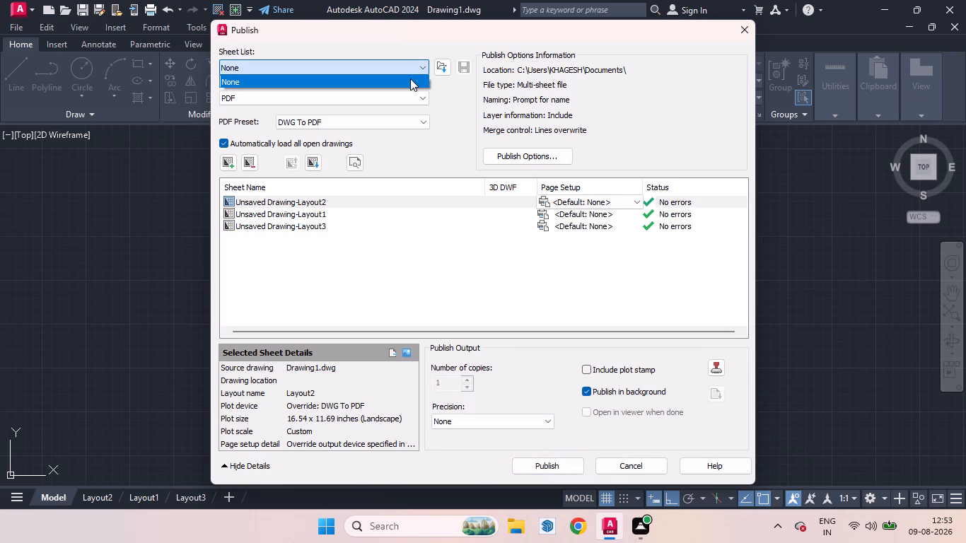
click(419, 67)
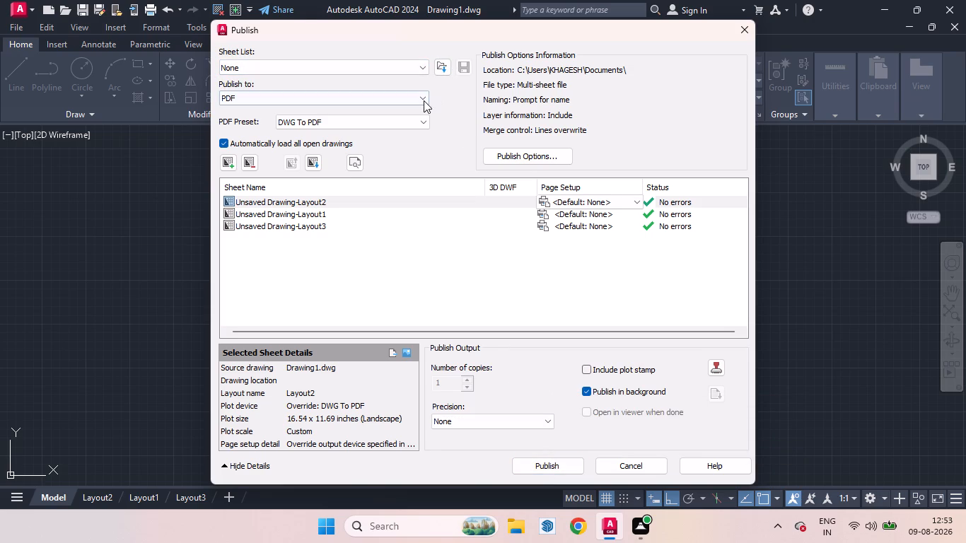
click(424, 100)
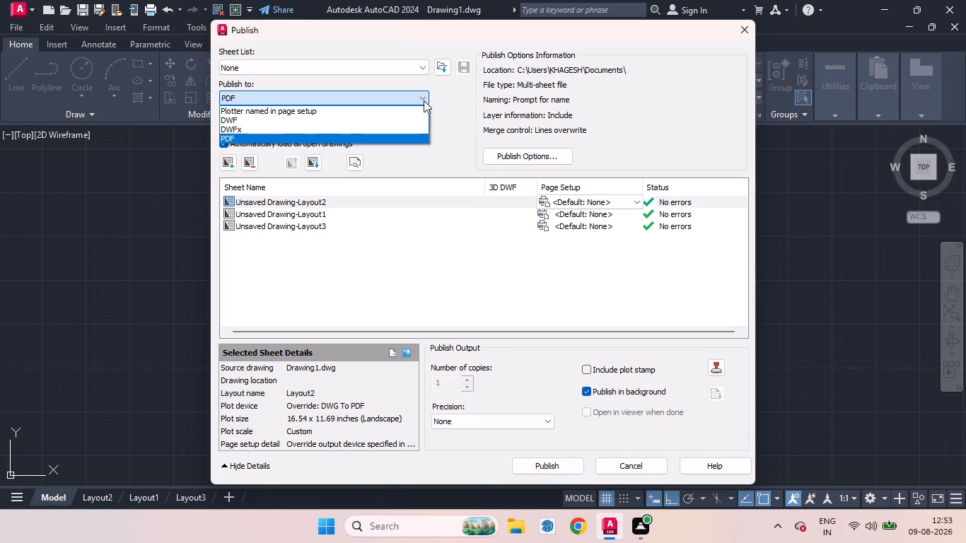
click(424, 100)
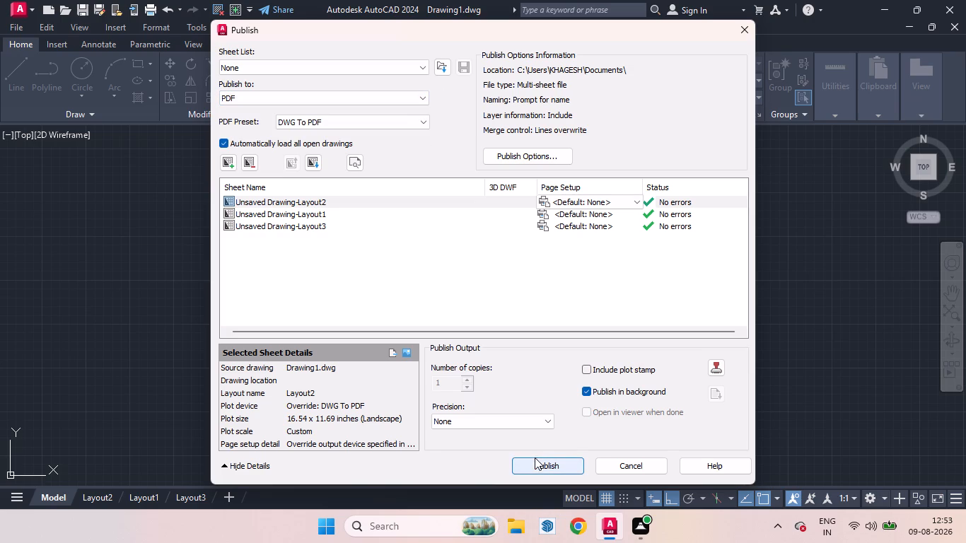
Publish the three layout sheets to the Desktop as Drawing1.pdf, opting to save the current sheet list.
click(535, 462)
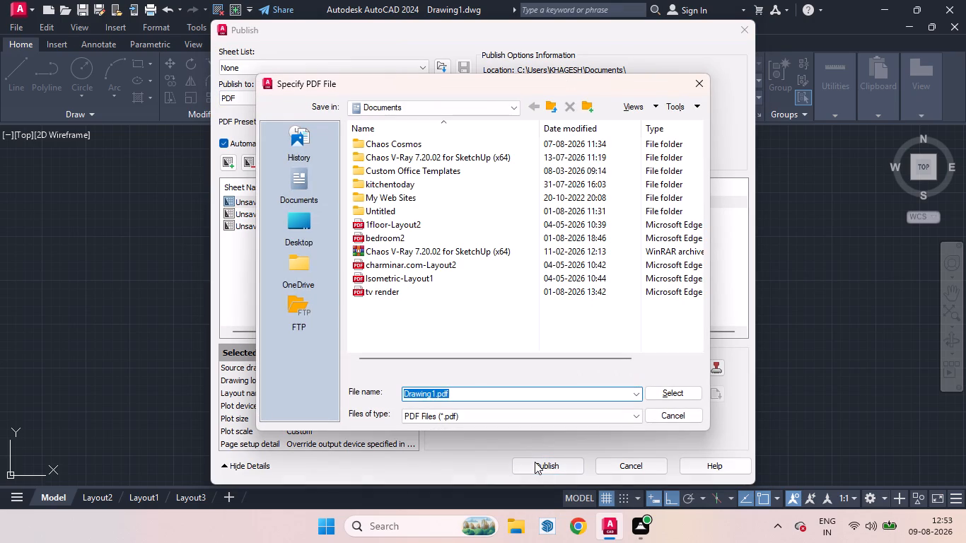
click(298, 226)
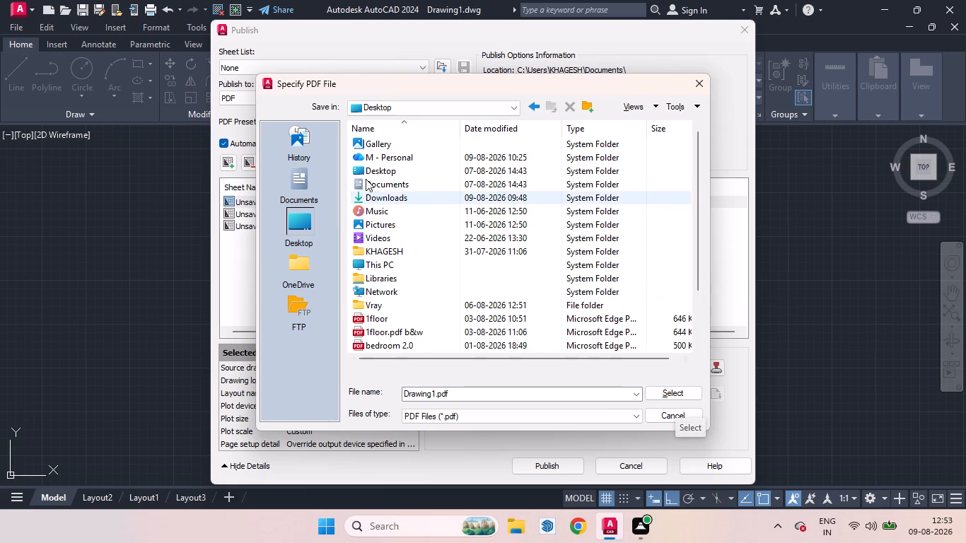
click(362, 168)
click(668, 398)
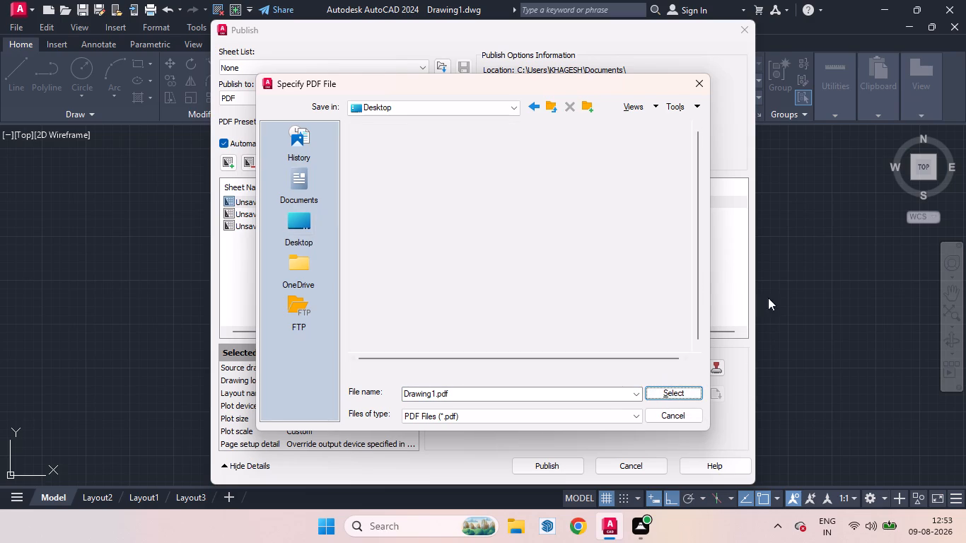
click(677, 397)
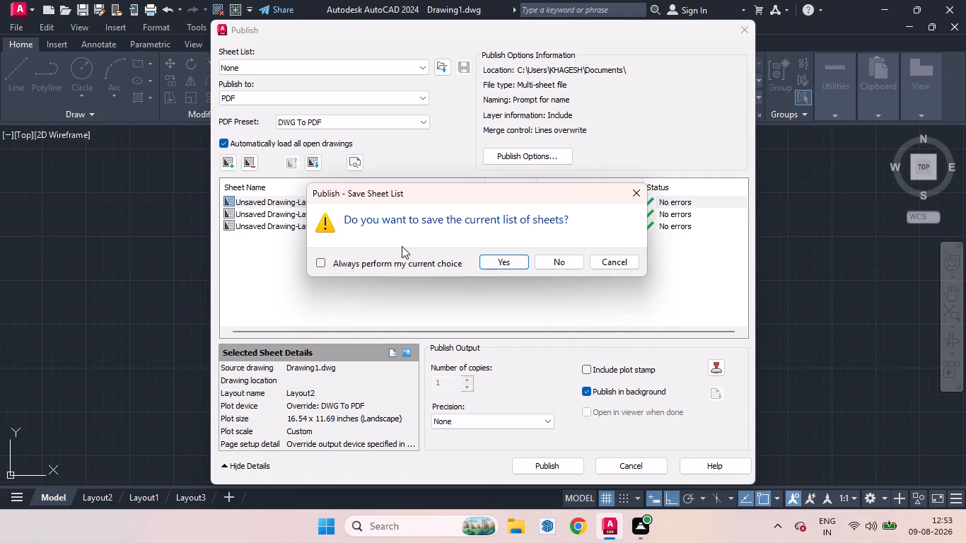
click(502, 262)
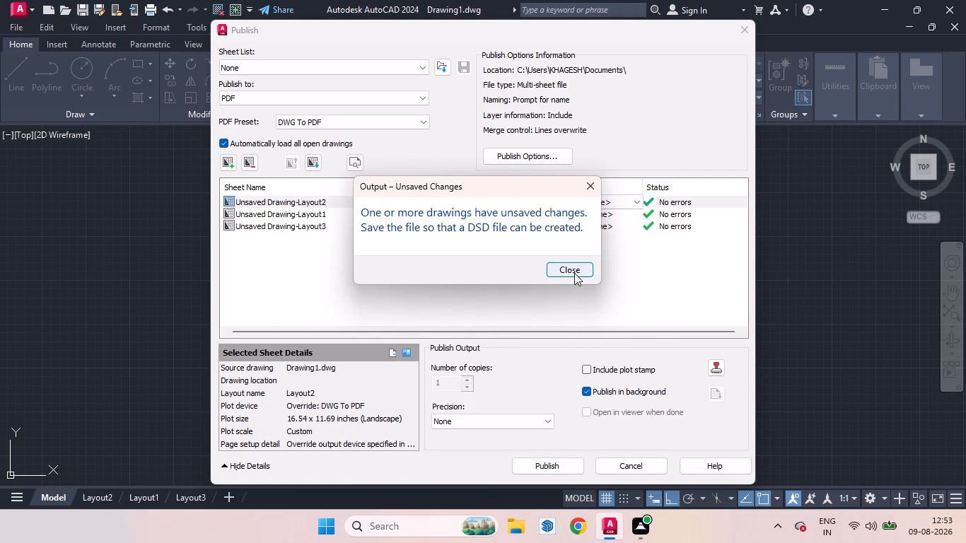
click(574, 273)
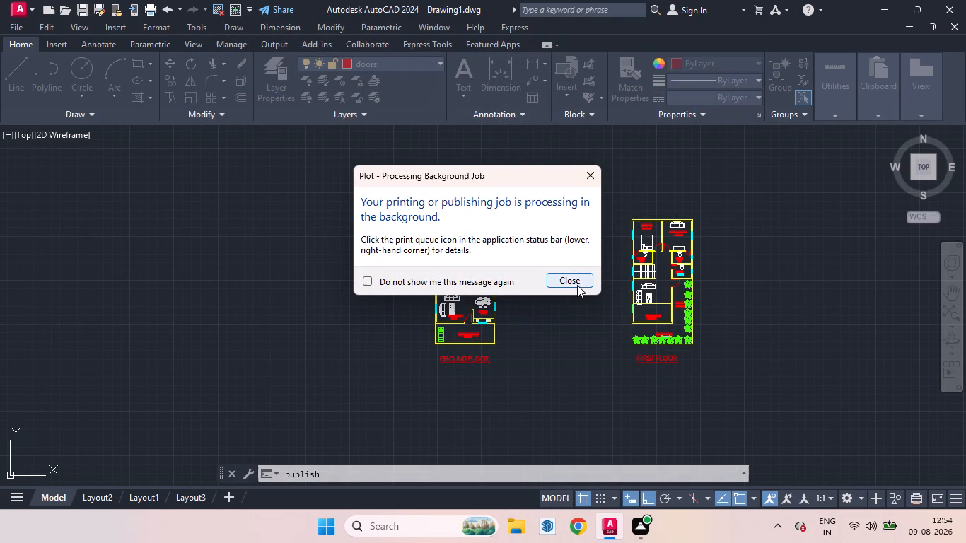
click(595, 175)
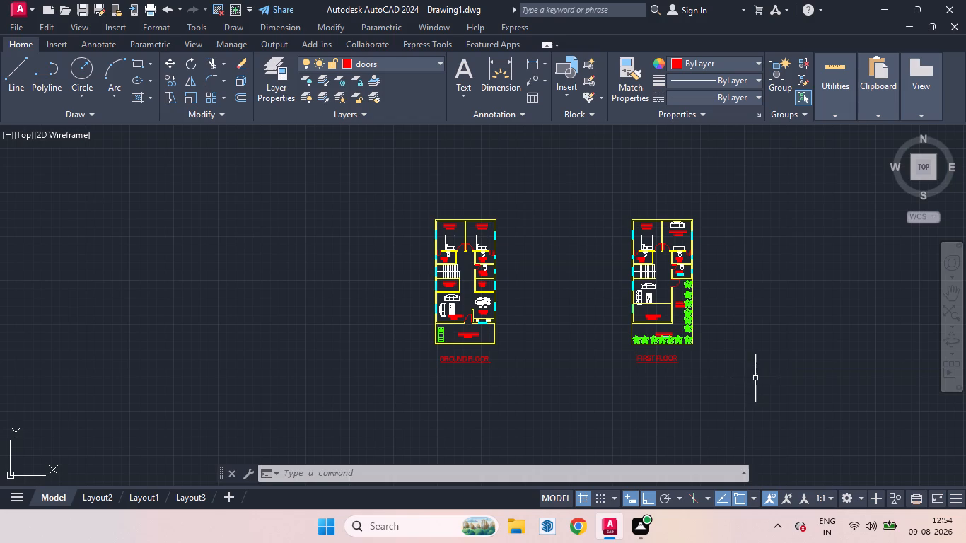
Switch to File Explorer and open the published Drawing1 PDF from the Desktop folder.
middle_drag(755, 374, 681, 370)
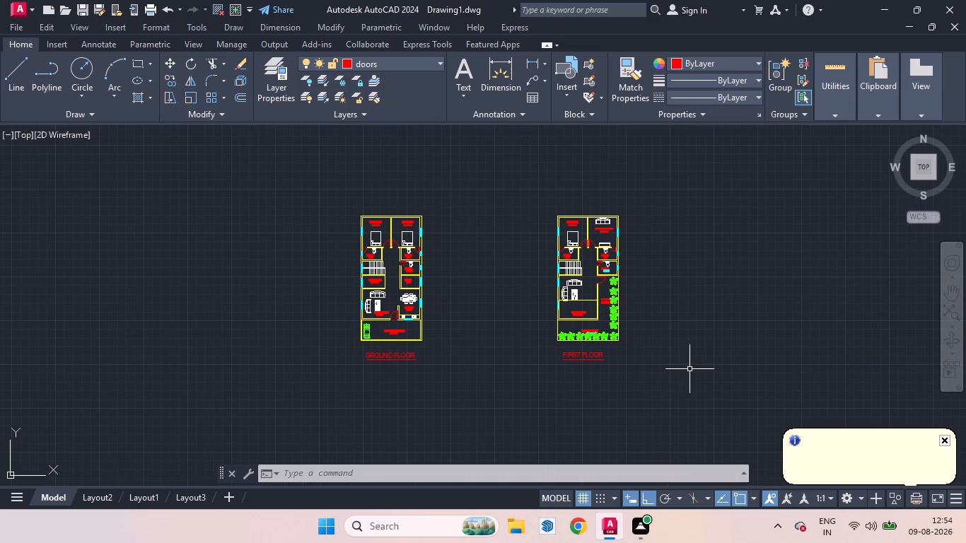
click(516, 520)
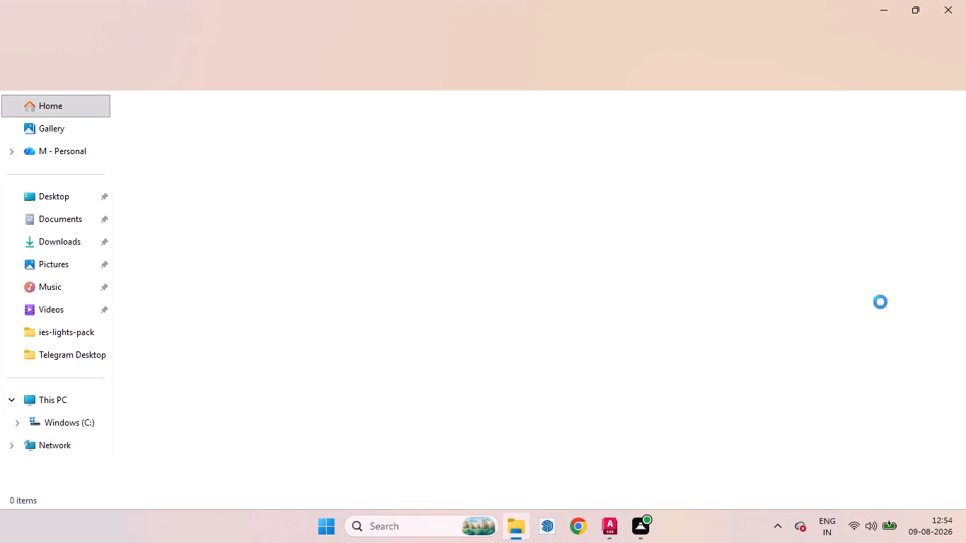
click(45, 207)
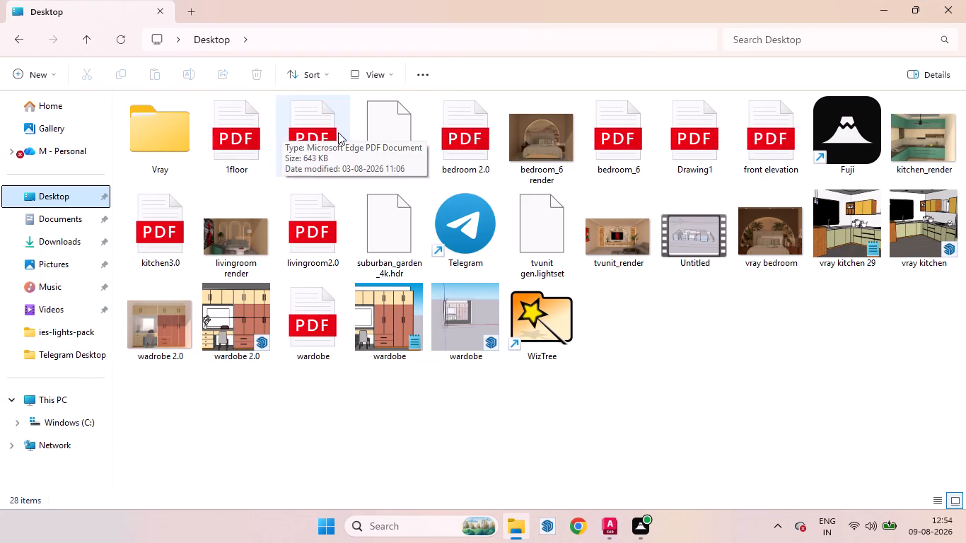
middle_drag(707, 288, 705, 293)
scroll(704, 296, up, 1)
middle_drag(705, 293, 685, 320)
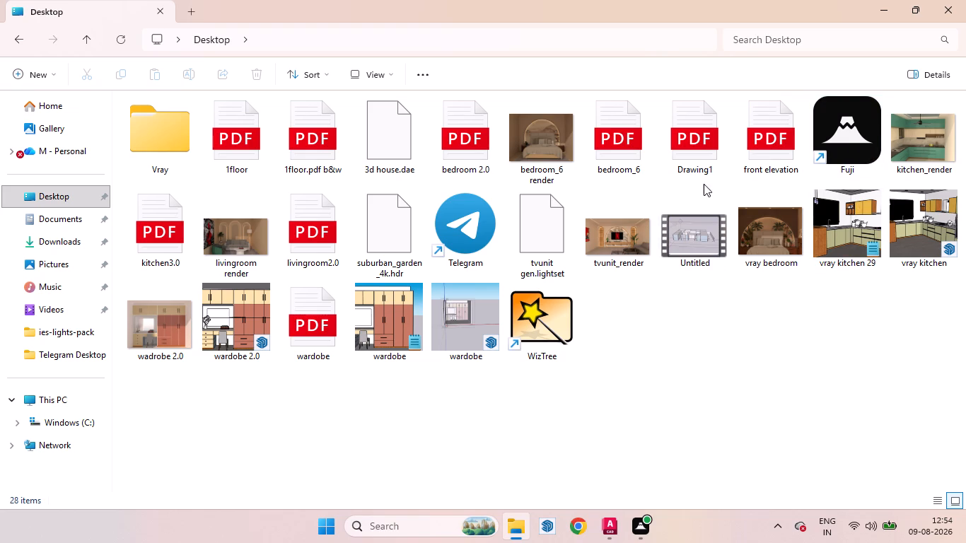
double_click(694, 158)
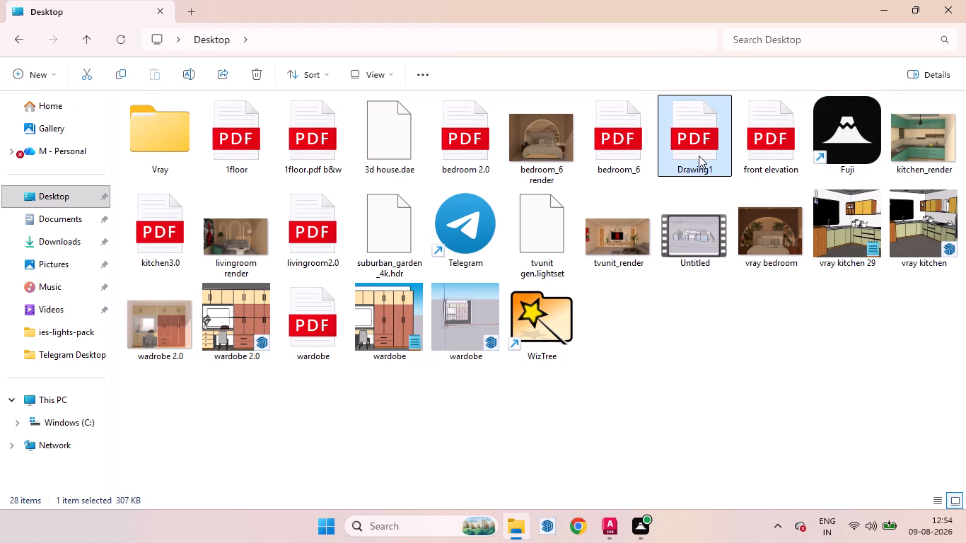
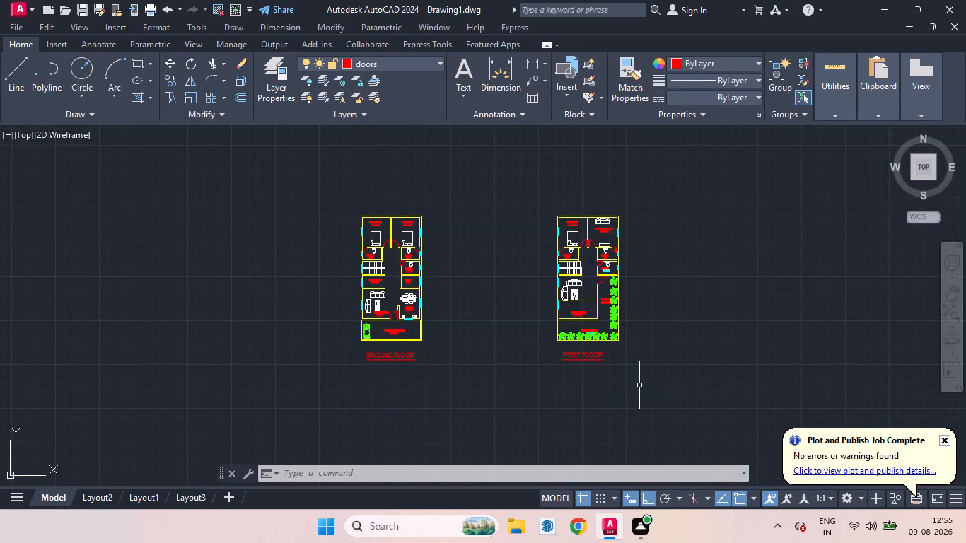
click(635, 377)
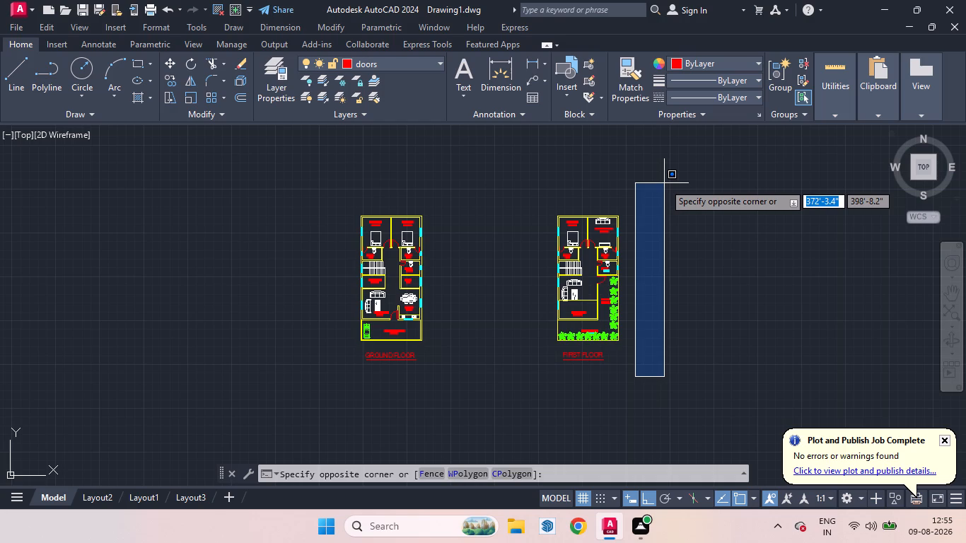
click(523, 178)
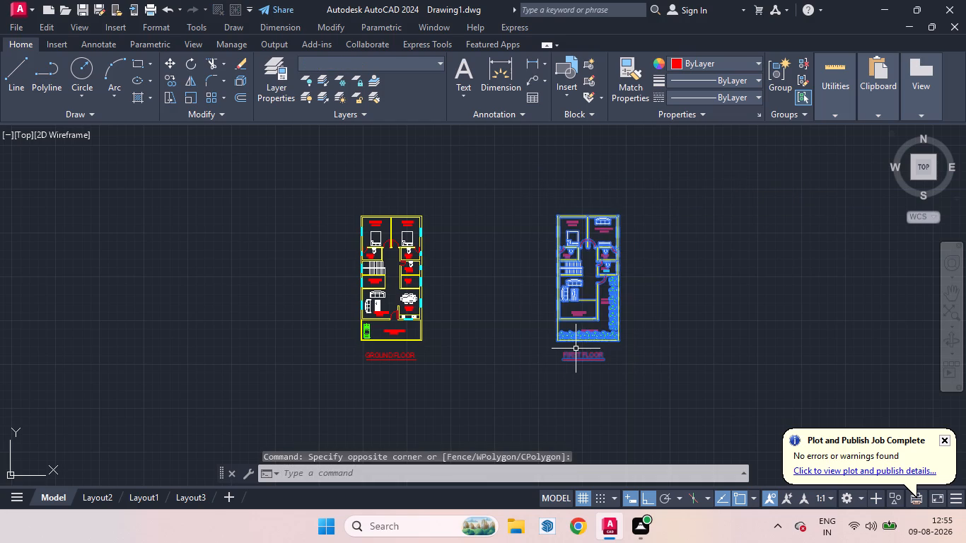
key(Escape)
Save the drawing in the Documents folder as an AutoCAD 2018 drawing named FLOOR PLAN TODAY.
click(18, 25)
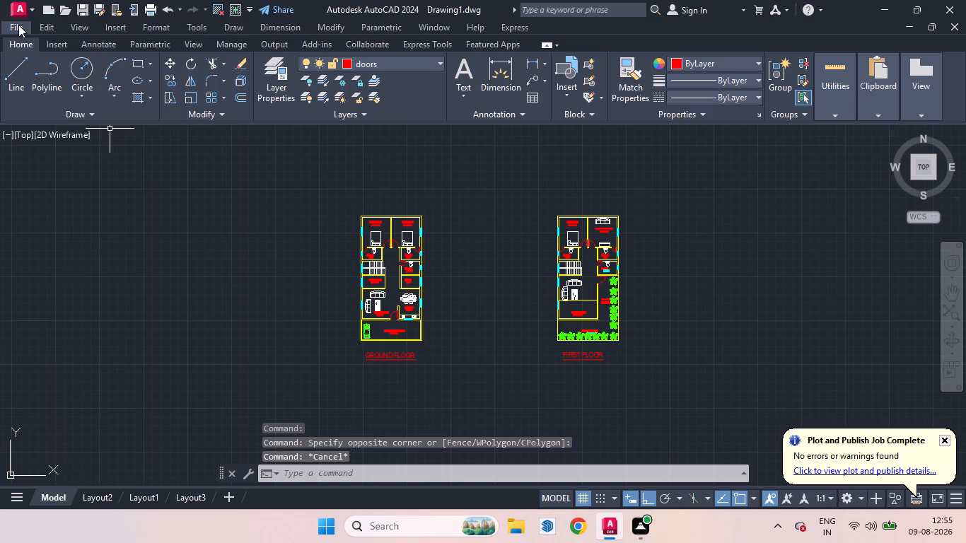
click(64, 161)
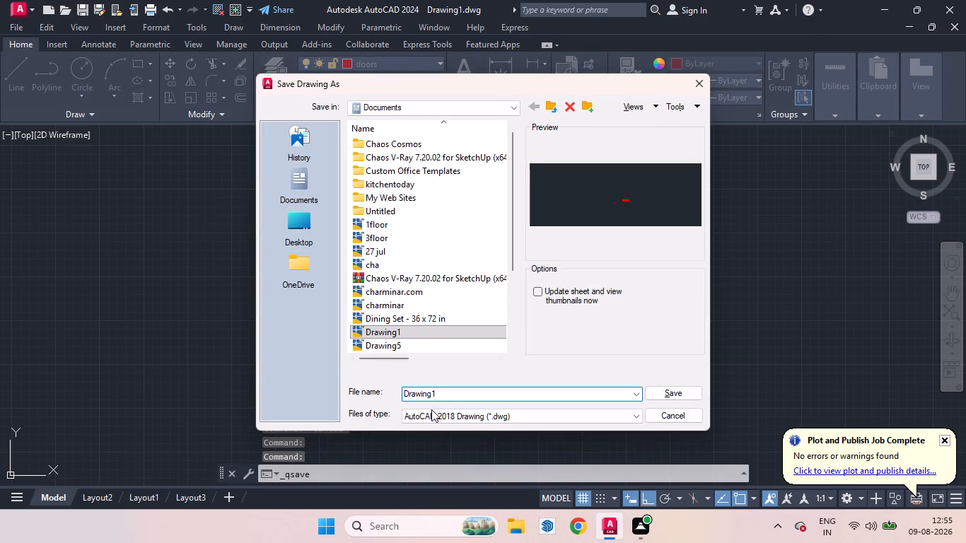
drag(449, 392, 344, 398)
key(BackSpace)
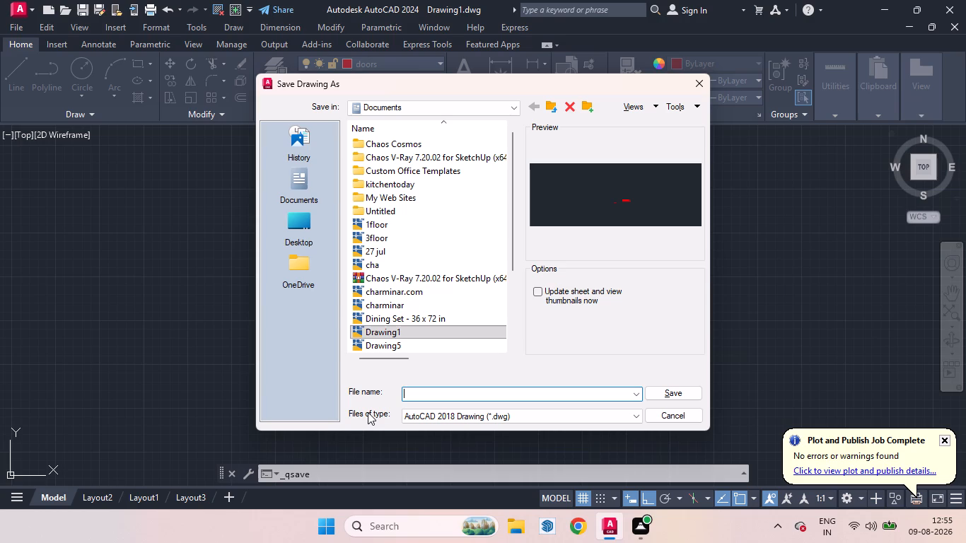
text(12)
key(BackSpace)
key(BackSpace)
text(89)
key(BackSpace)
key(BackSpace)
text(FLOOR PLAN)
key(space)
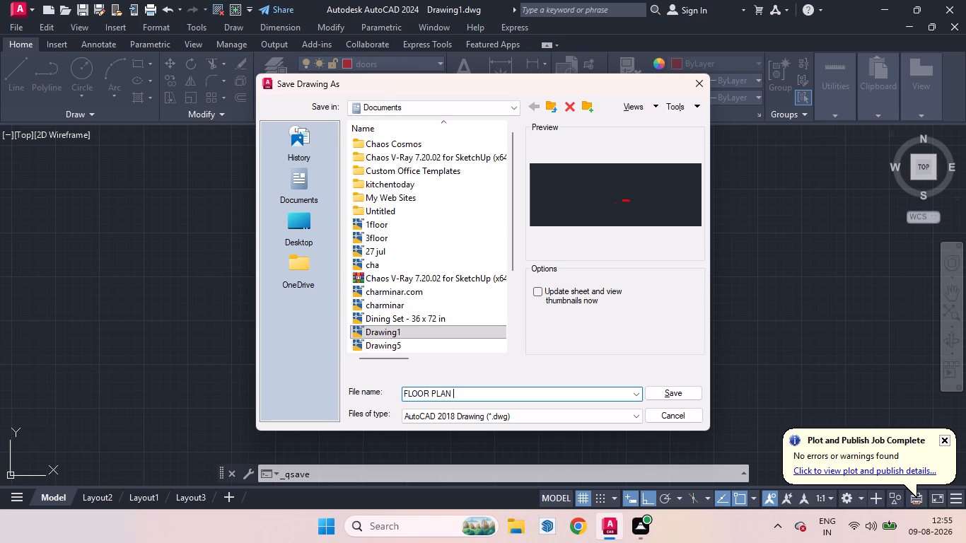
key(t)
text(OD)
text(AY)
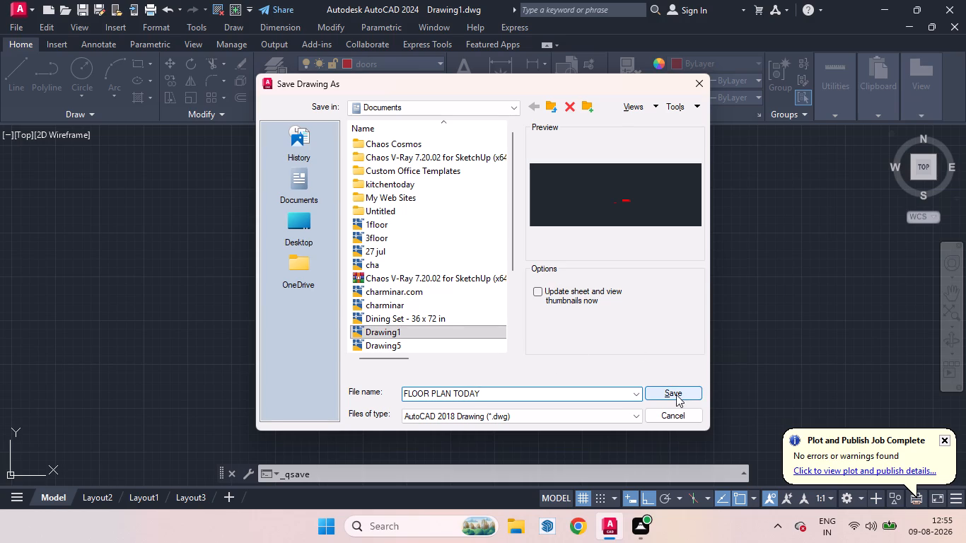
click(676, 395)
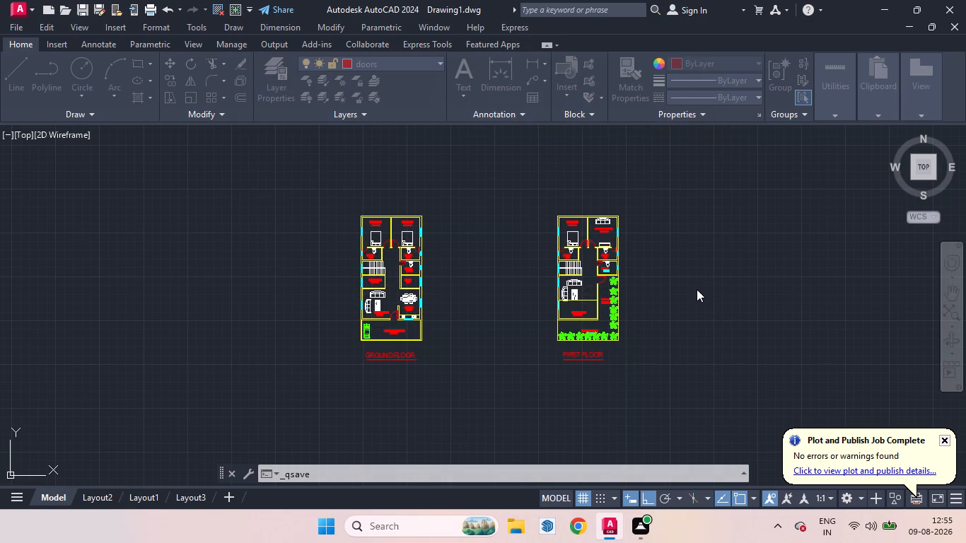
Close the saved floor plan drawing and exit the program.
click(960, 10)
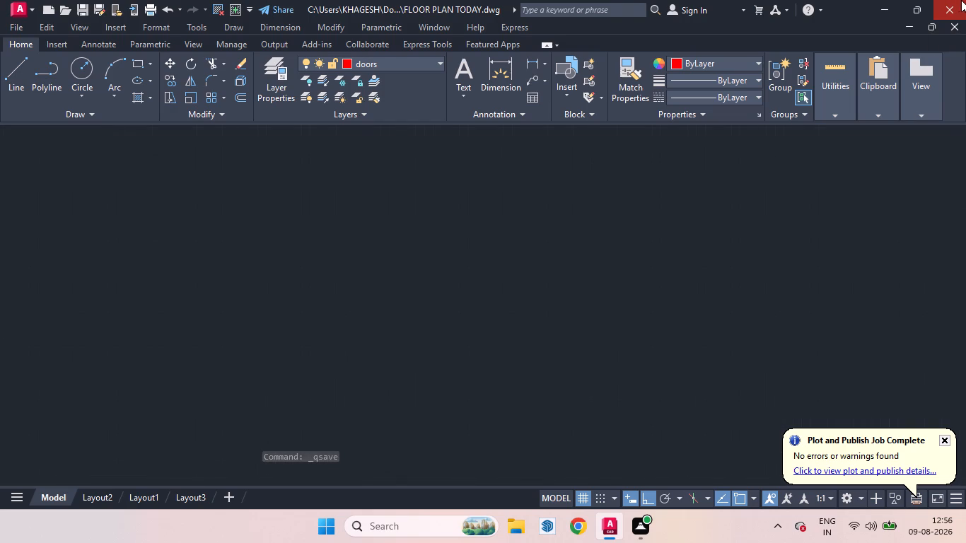
click(955, 2)
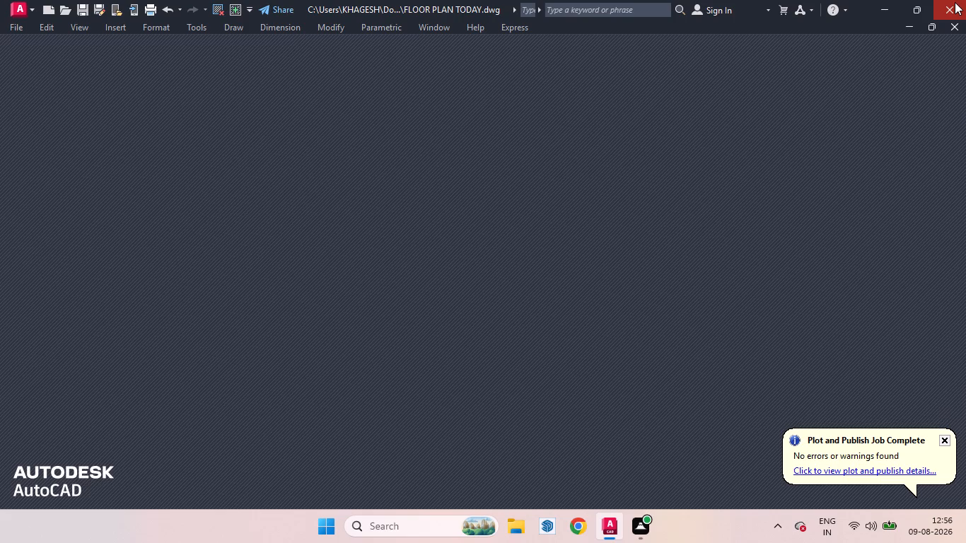